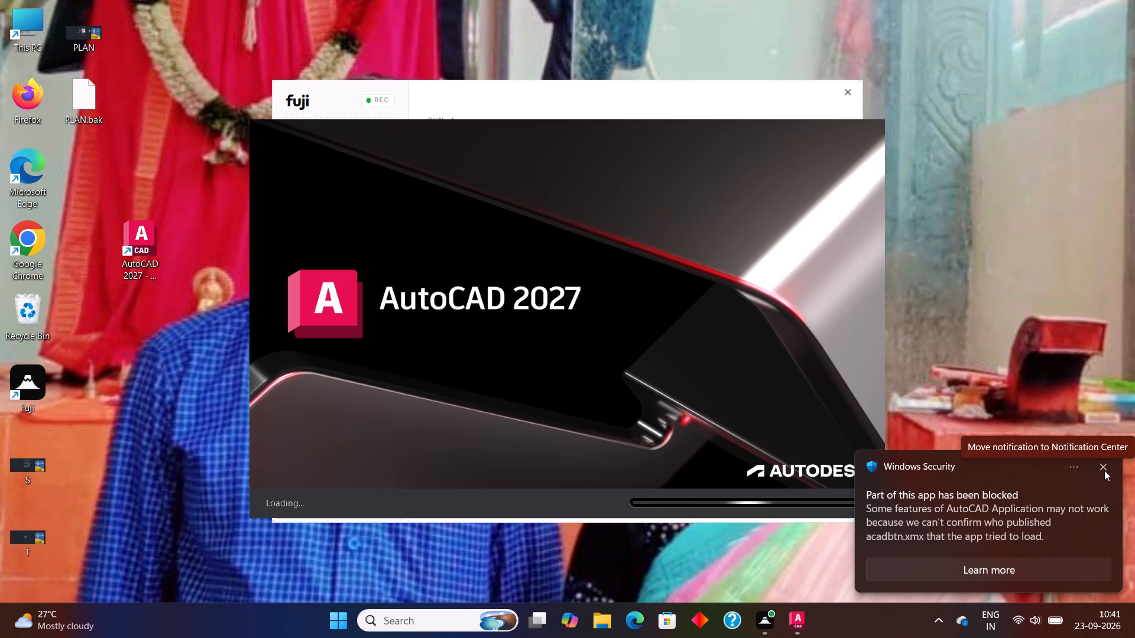
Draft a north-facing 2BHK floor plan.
Dismiss the Windows Security notification about the blocked part of the AutoCAD application.
left_click(1104, 464)
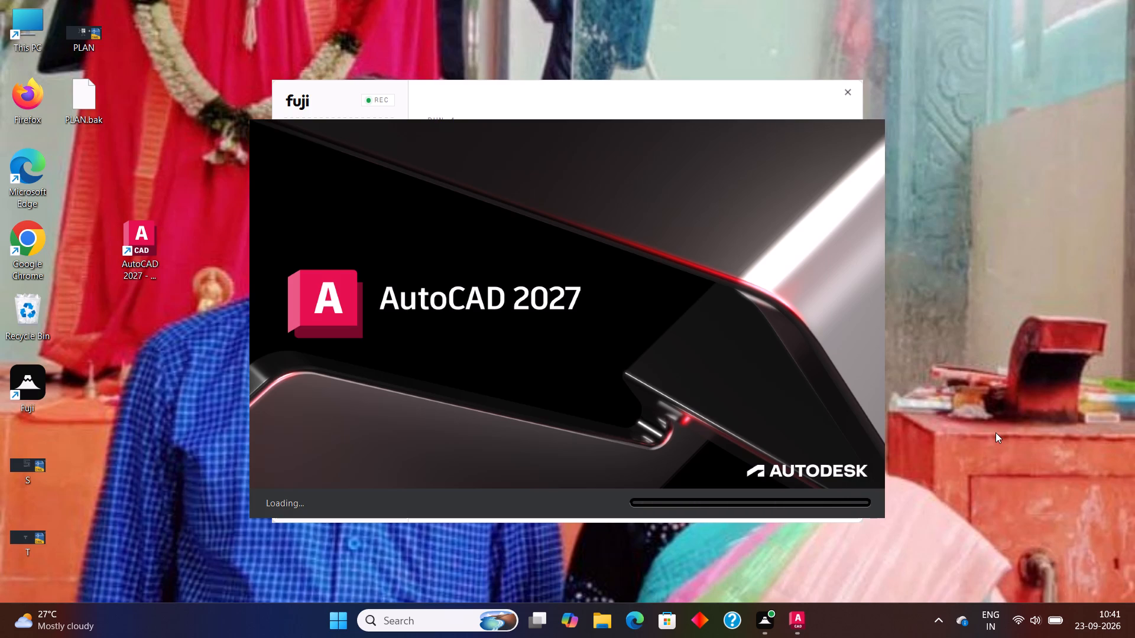
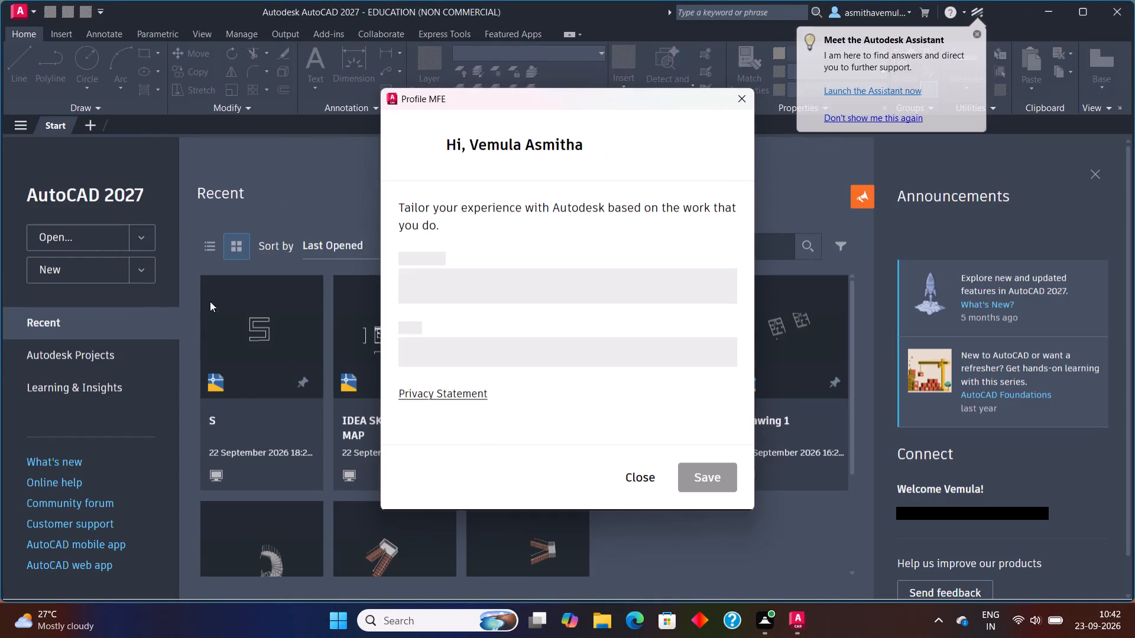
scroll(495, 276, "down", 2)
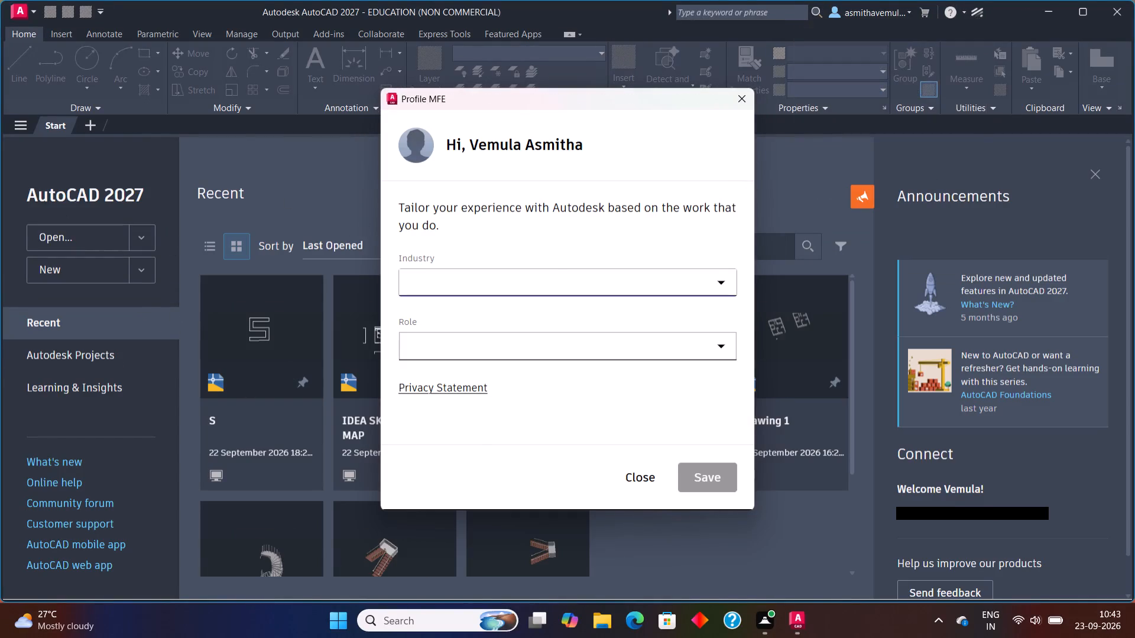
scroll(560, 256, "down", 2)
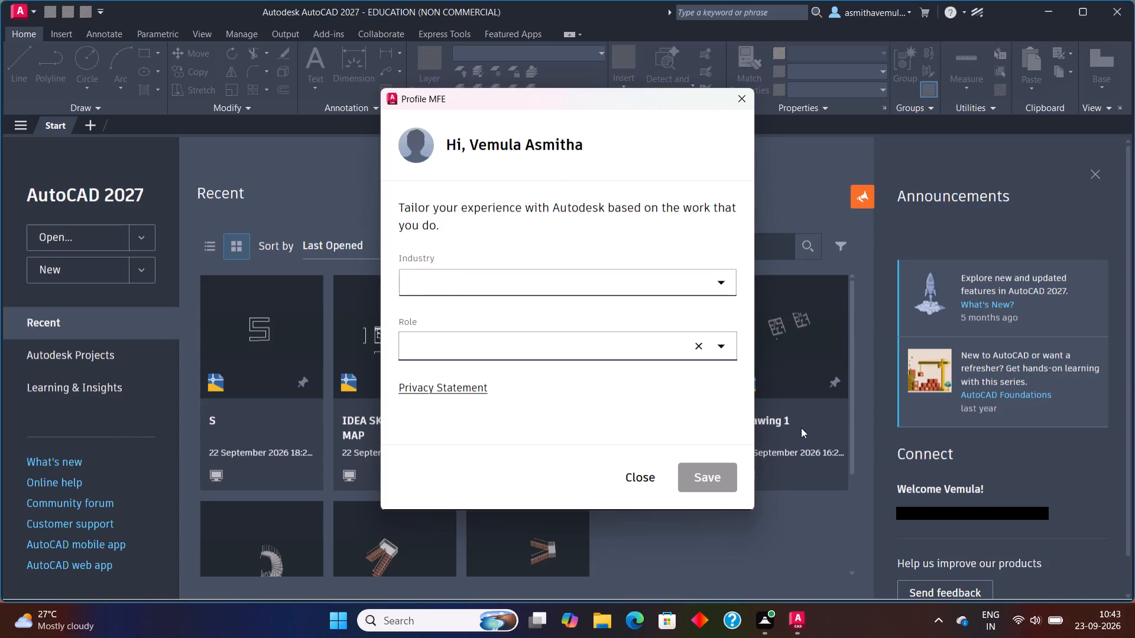
Look through the Industry choices in the profile form, from Additional industries to Product design and manufacturing.
left_click(493, 271)
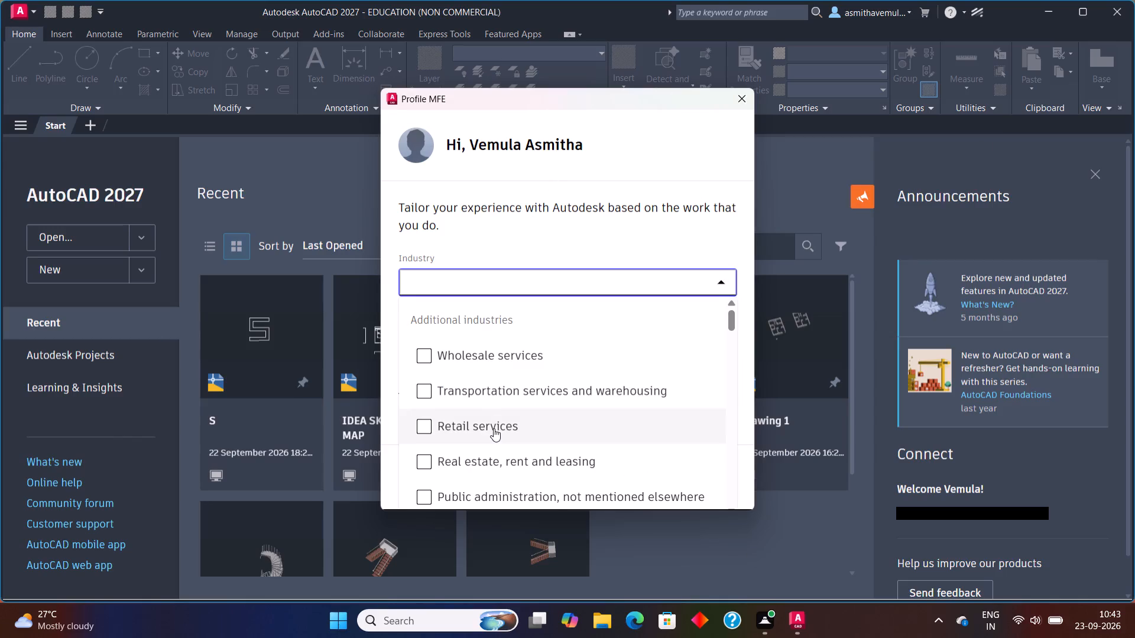
scroll(494, 428, "down", 7)
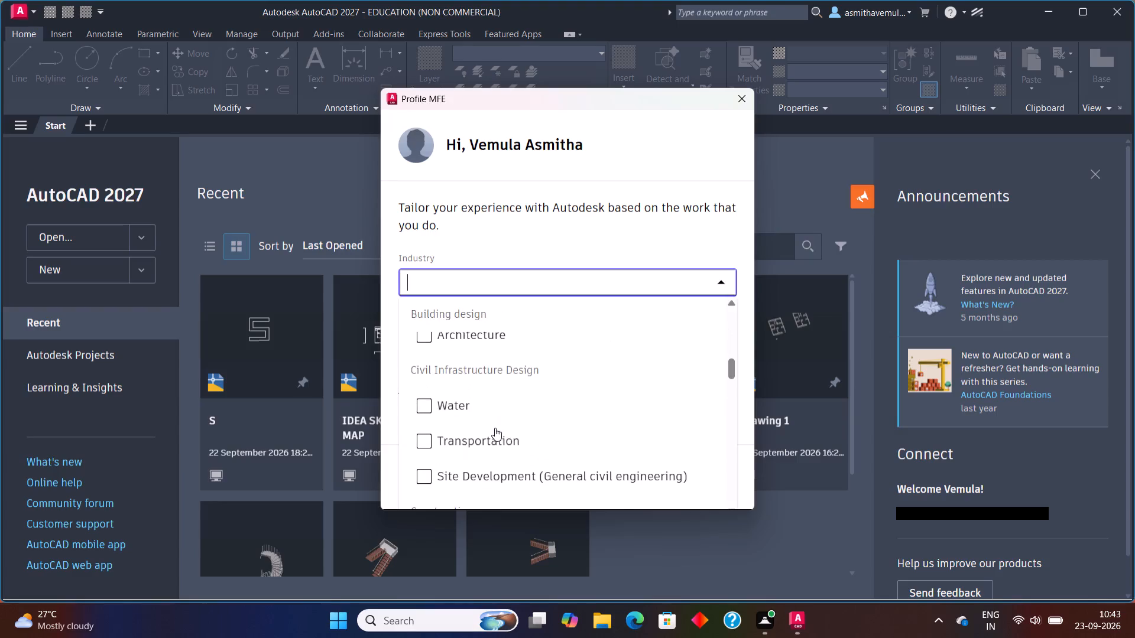
scroll(495, 422, "up", 2)
scroll(495, 422, "down", 13)
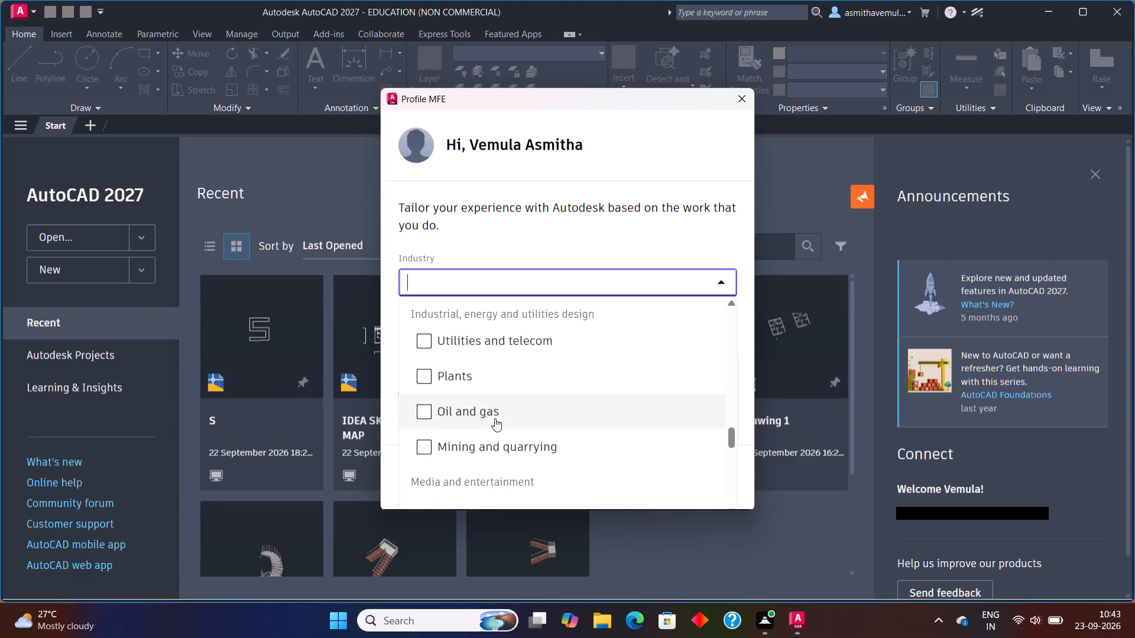
scroll(495, 418, "down", 18)
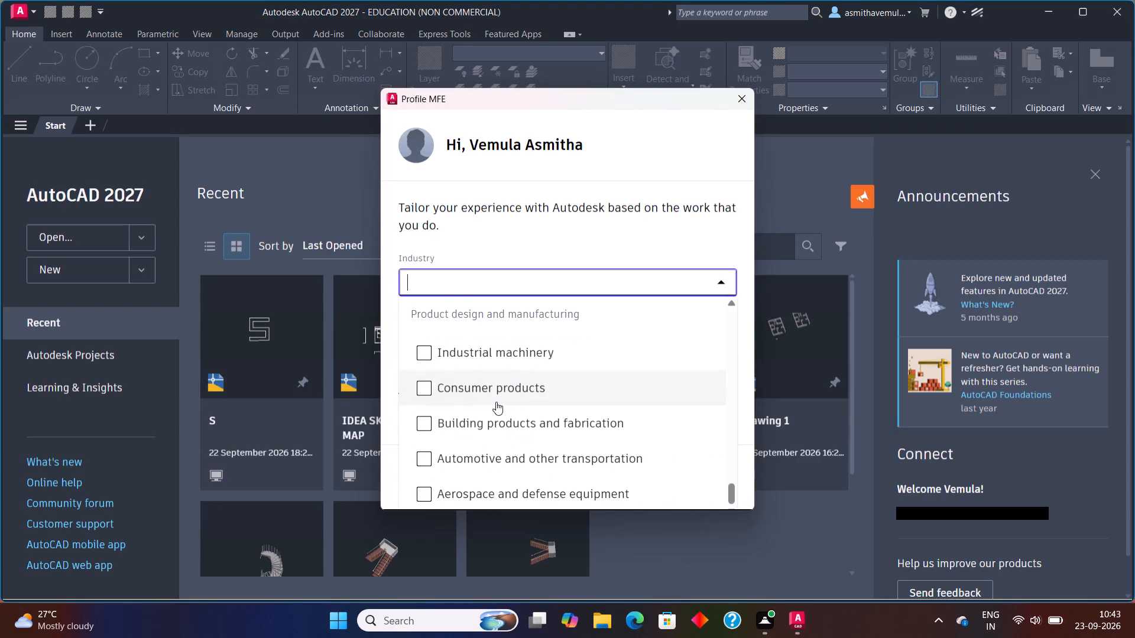
scroll(496, 402, "down", 3)
scroll(496, 402, "up", 2)
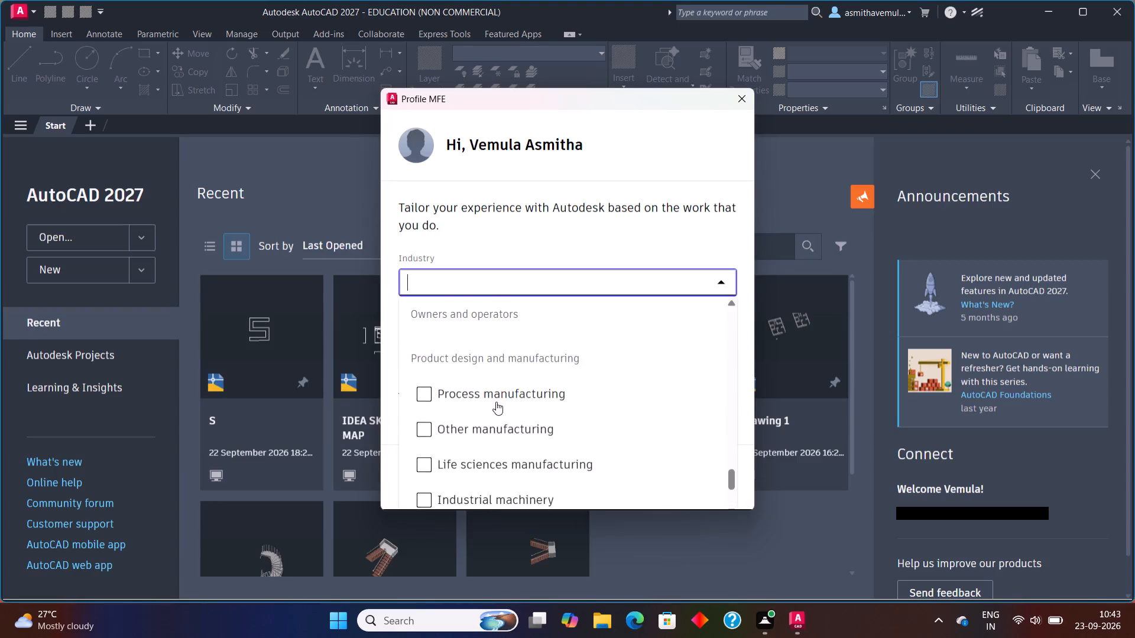
scroll(496, 402, "up", 4)
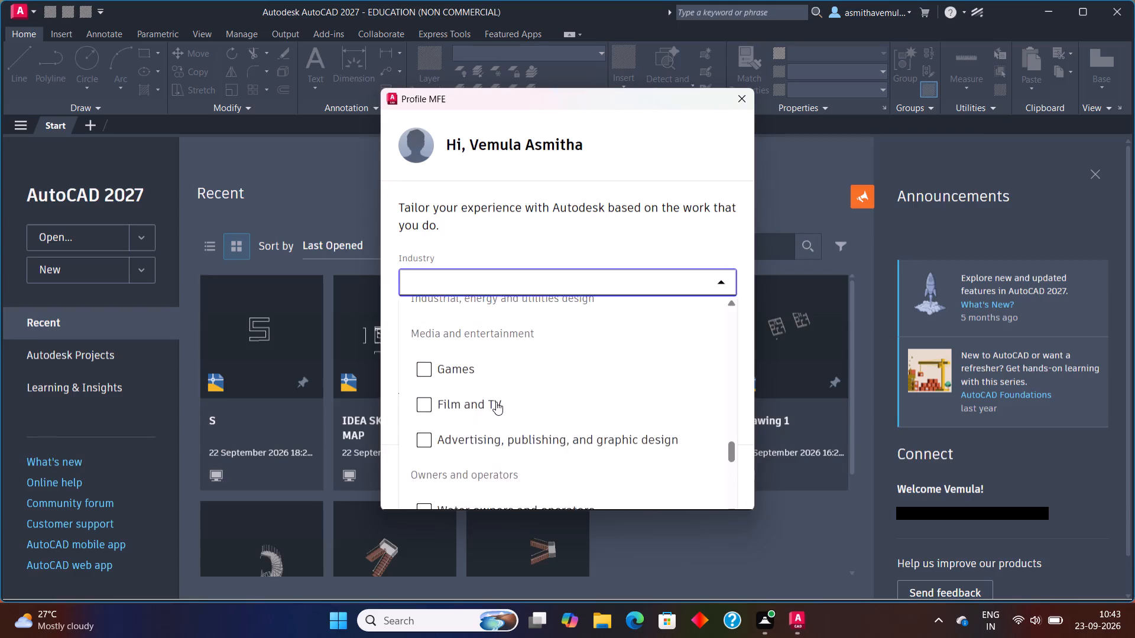
scroll(496, 402, "up", 2)
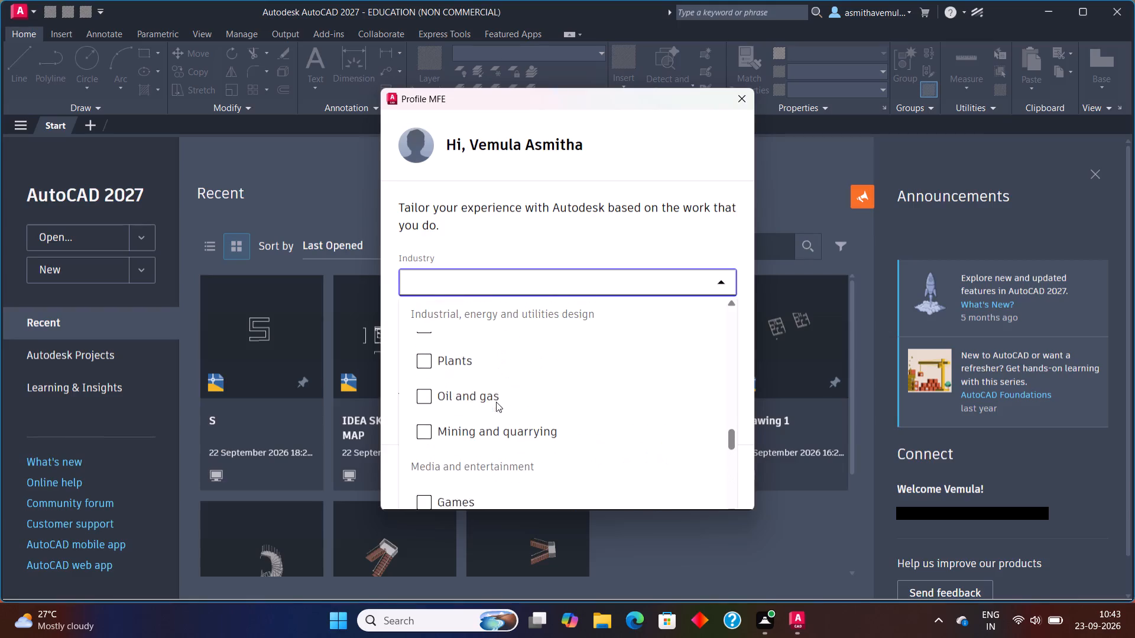
scroll(496, 402, "up", 3)
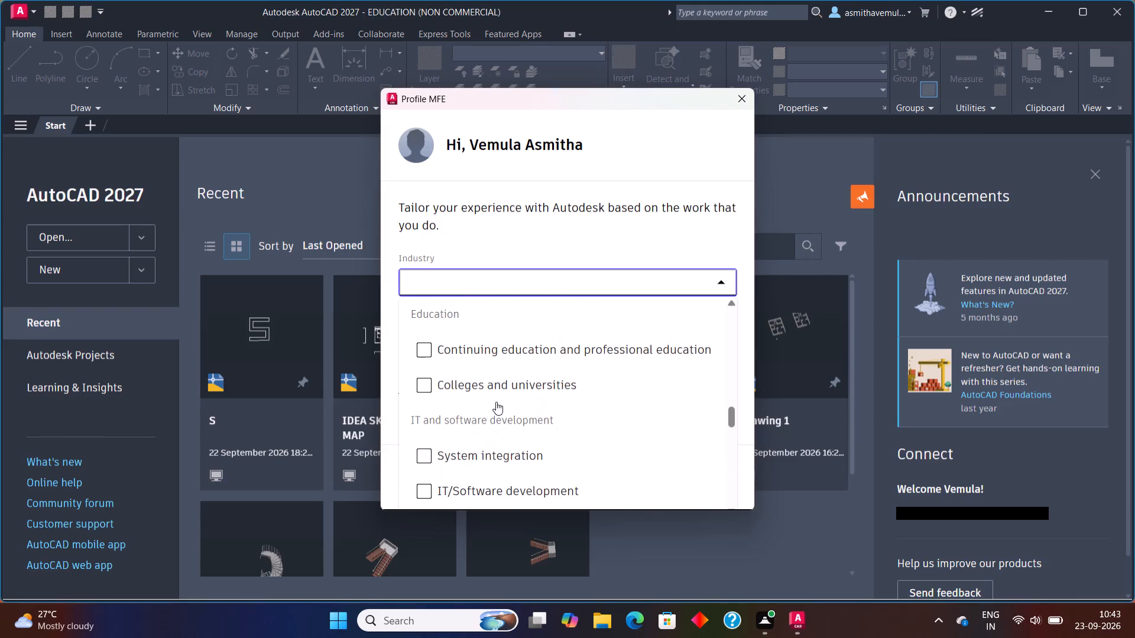
scroll(496, 402, "up", 2)
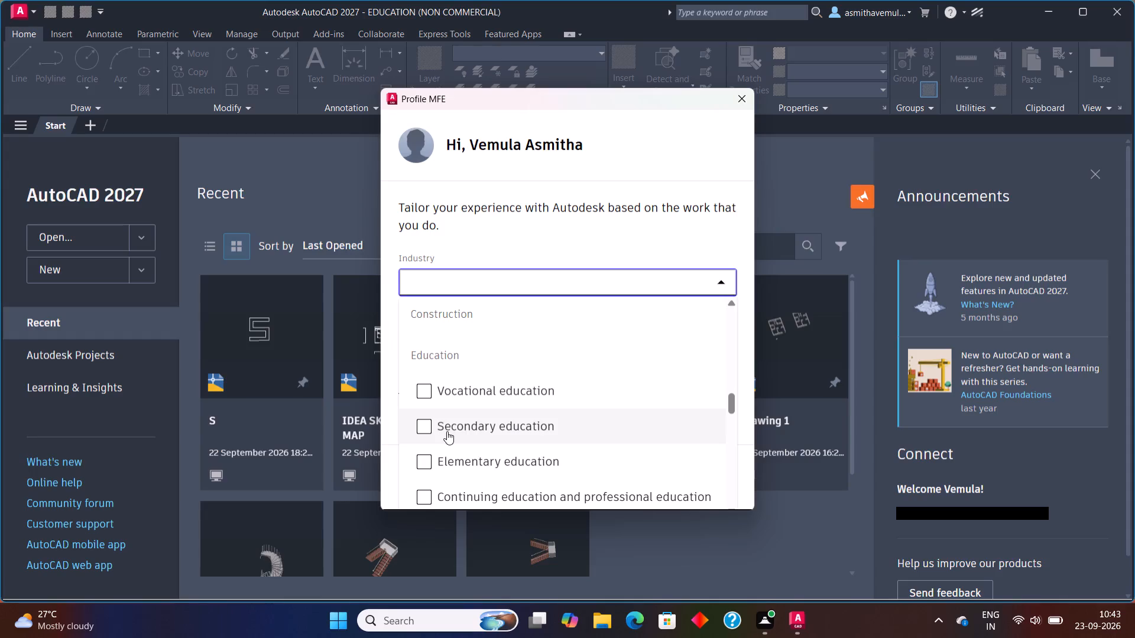
scroll(437, 412, "up", 2)
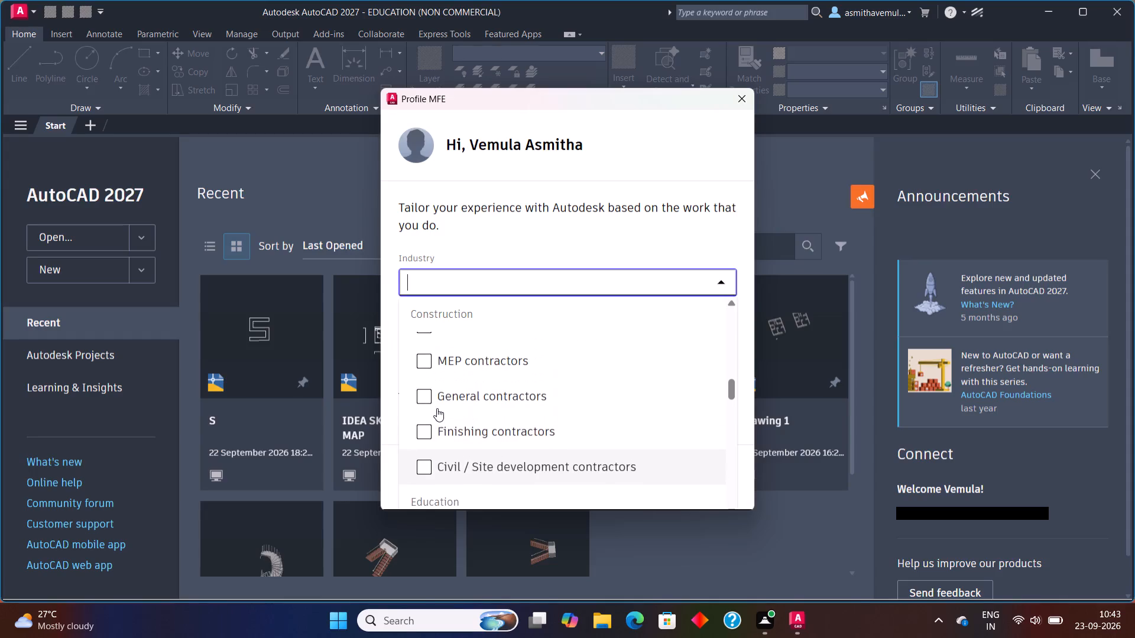
scroll(437, 408, "up", 2)
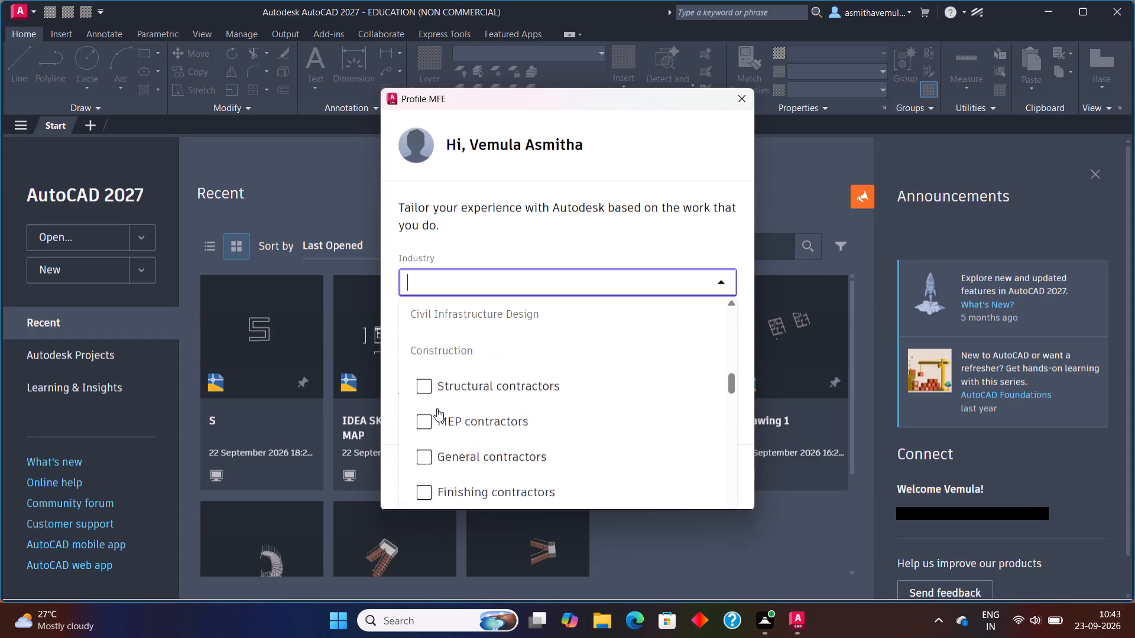
scroll(437, 408, "up", 3)
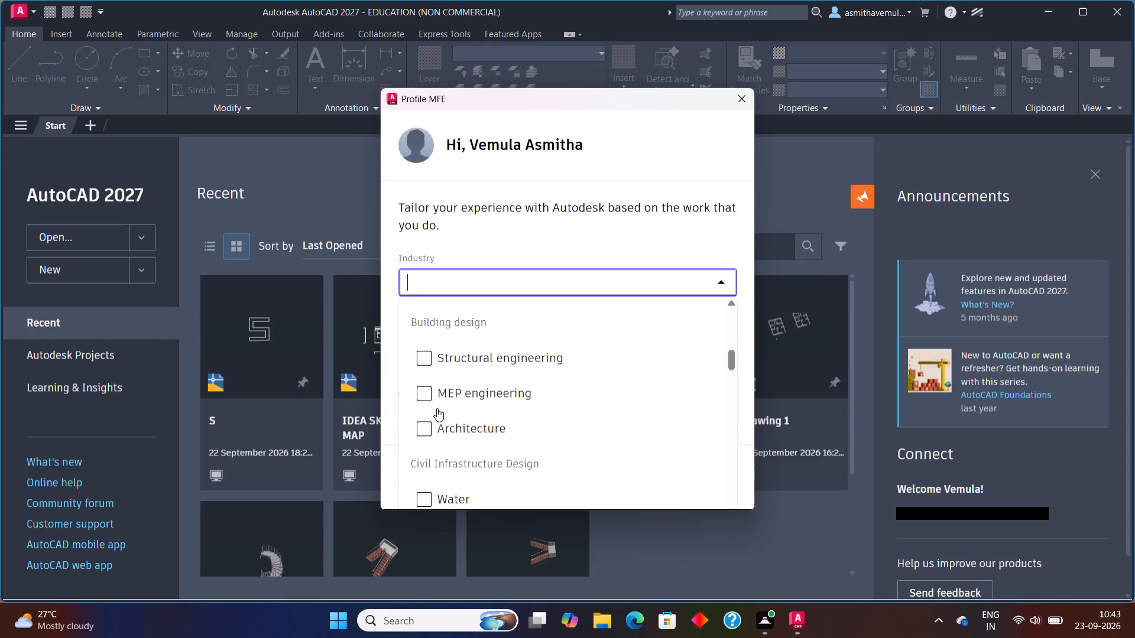
scroll(437, 408, "up", 2)
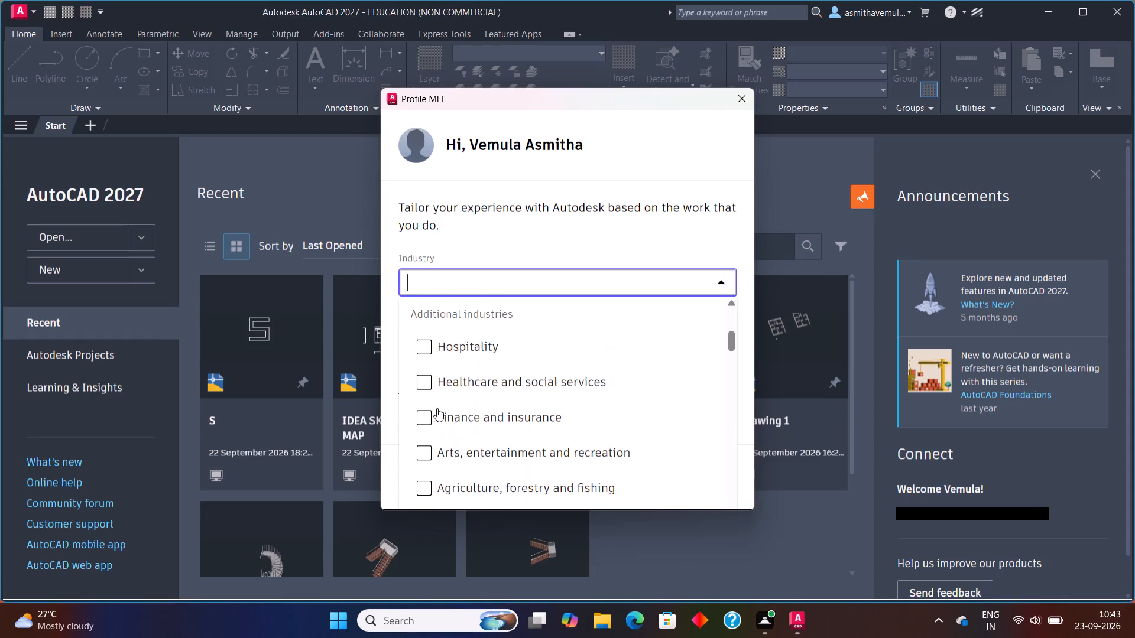
scroll(437, 408, "up", 8)
scroll(437, 408, "down", 5)
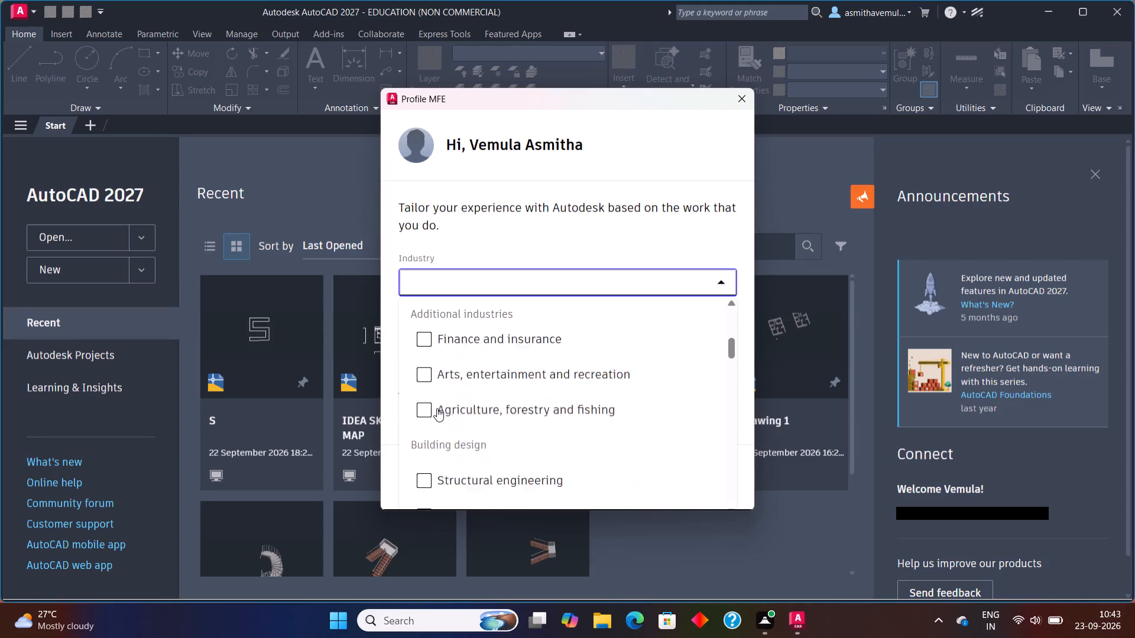
scroll(437, 408, "down", 10)
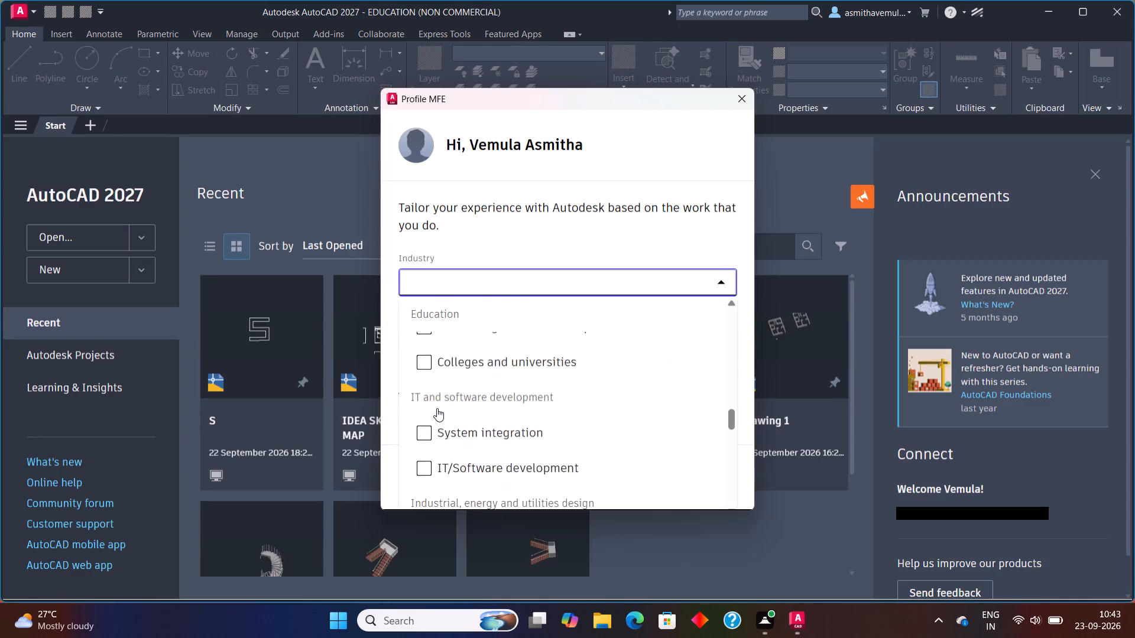
scroll(437, 408, "down", 5)
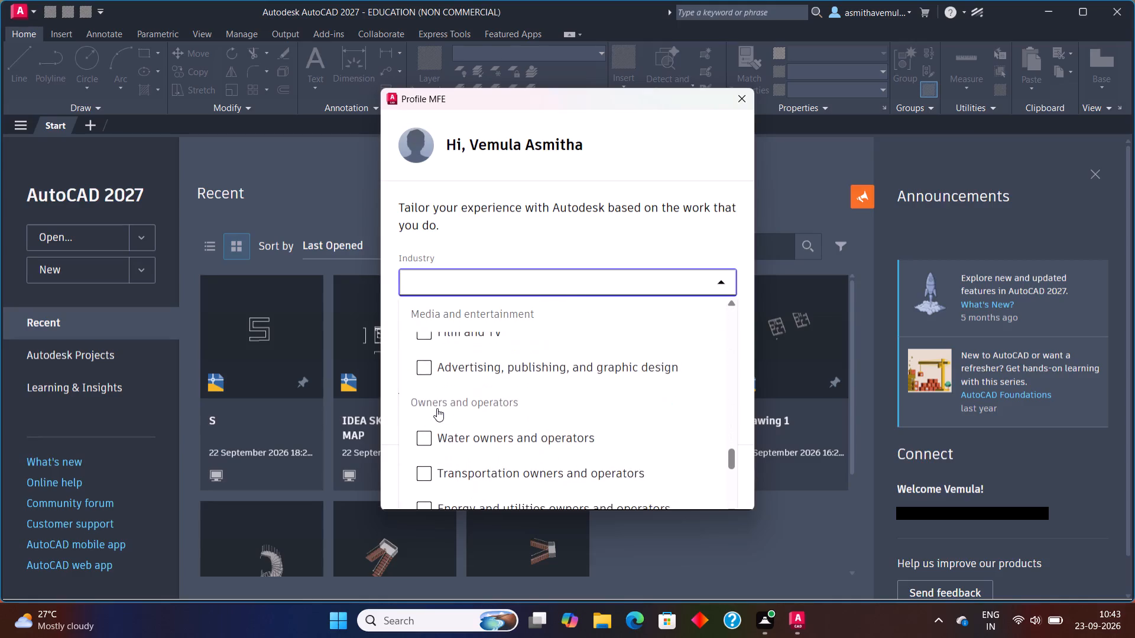
scroll(437, 408, "down", 5)
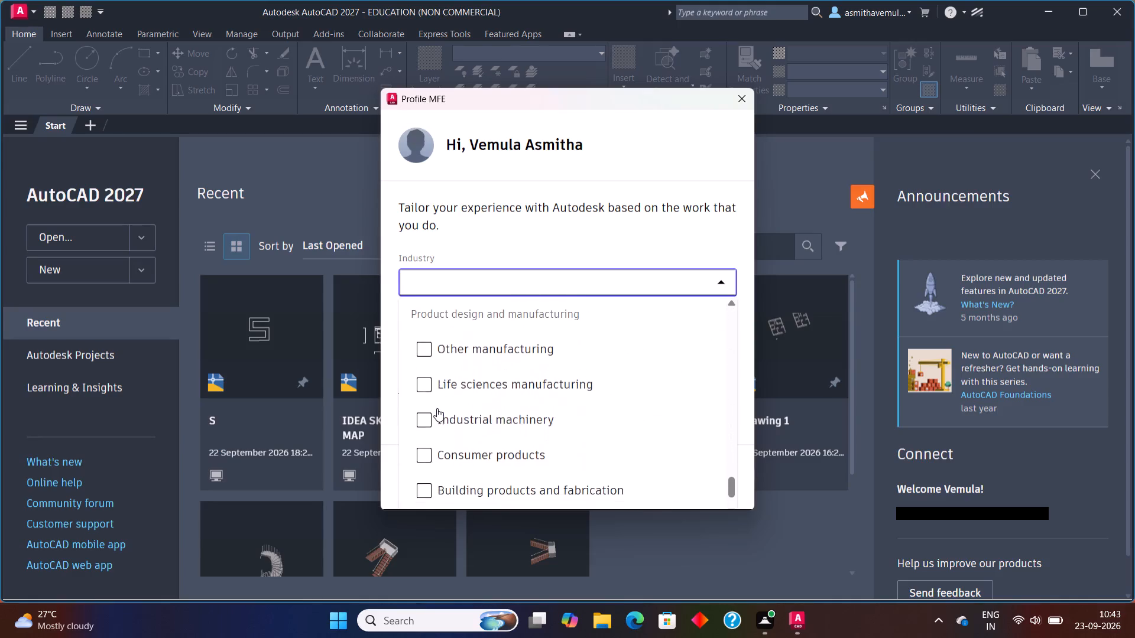
scroll(437, 408, "down", 11)
Set the profile's Industry to Elementary education from the Education group and close the list of choices.
scroll(437, 408, "up", 2)
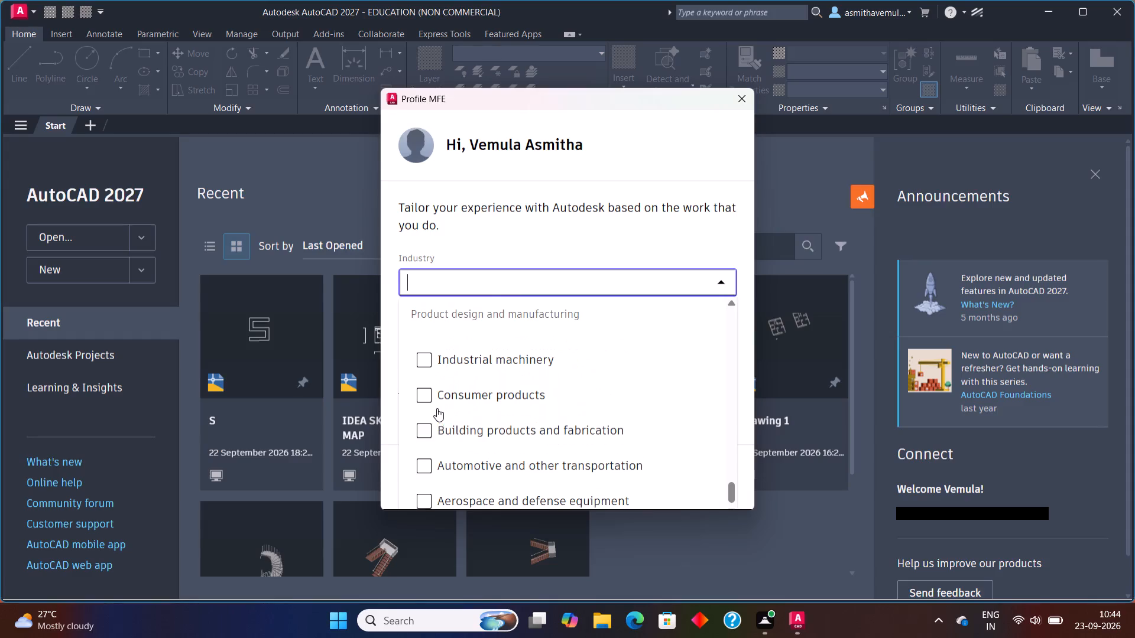
scroll(437, 408, "up", 8)
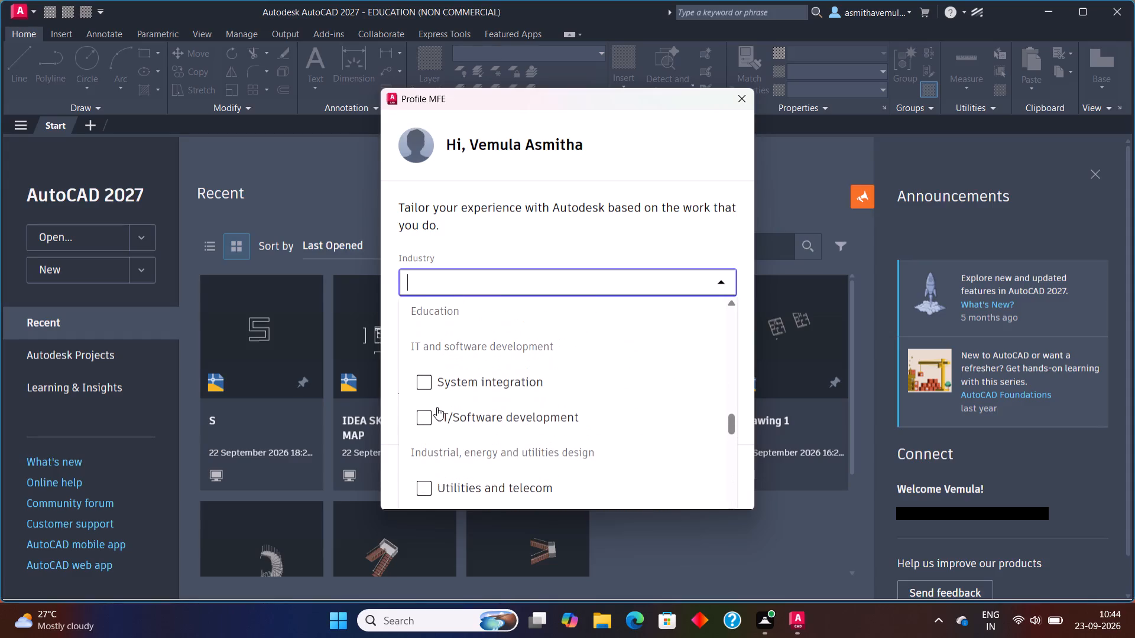
scroll(437, 407, "up", 3)
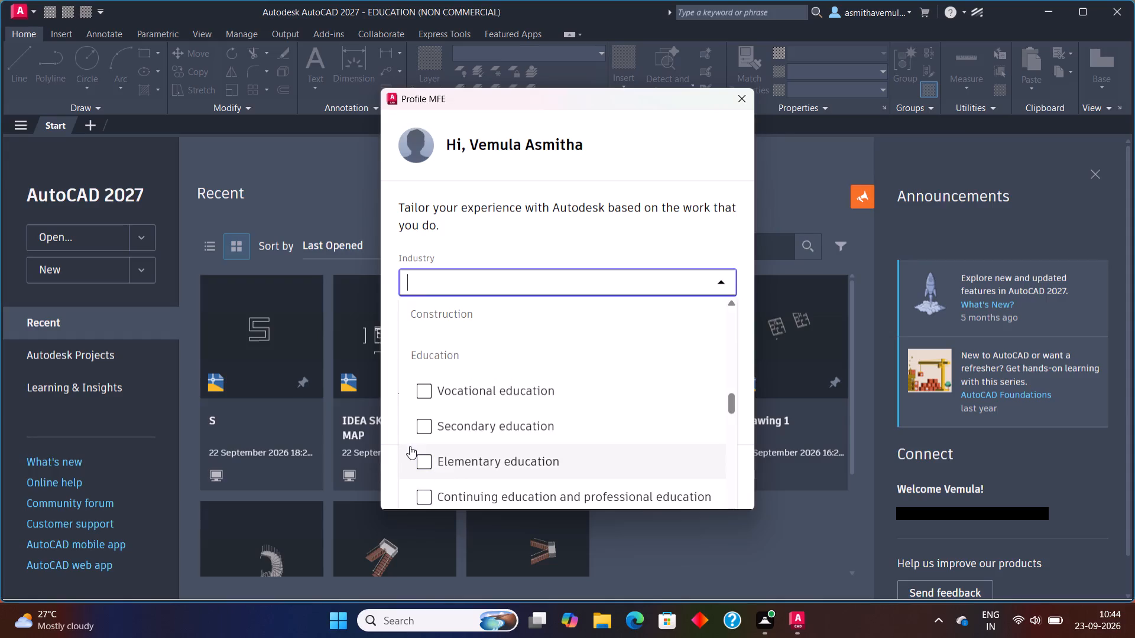
left_click(426, 455)
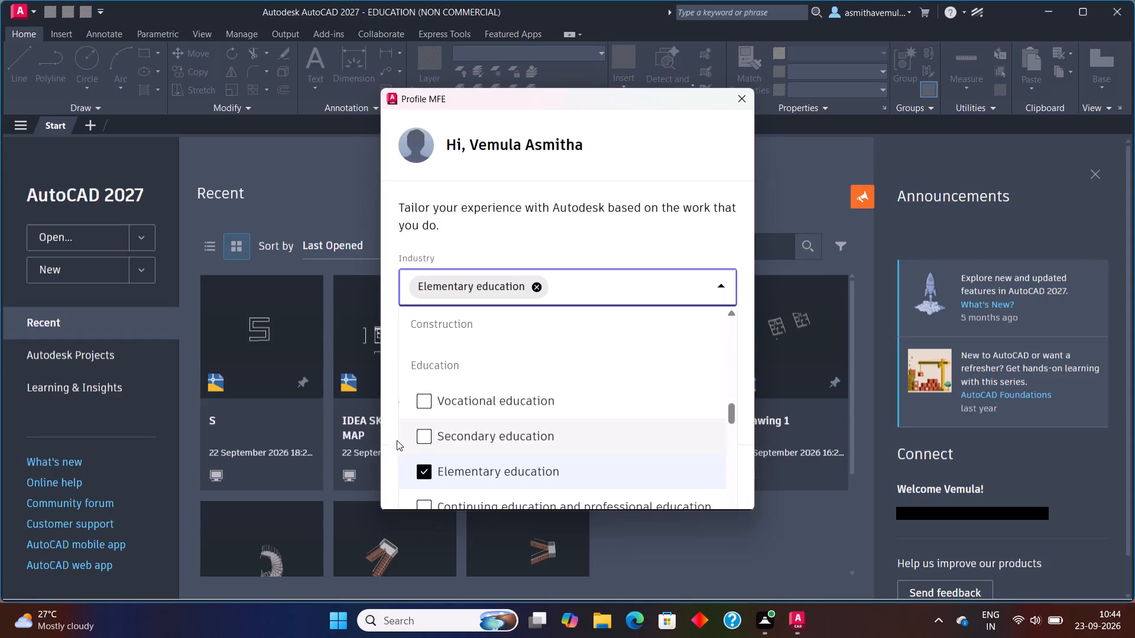
scroll(430, 450, "down", 7)
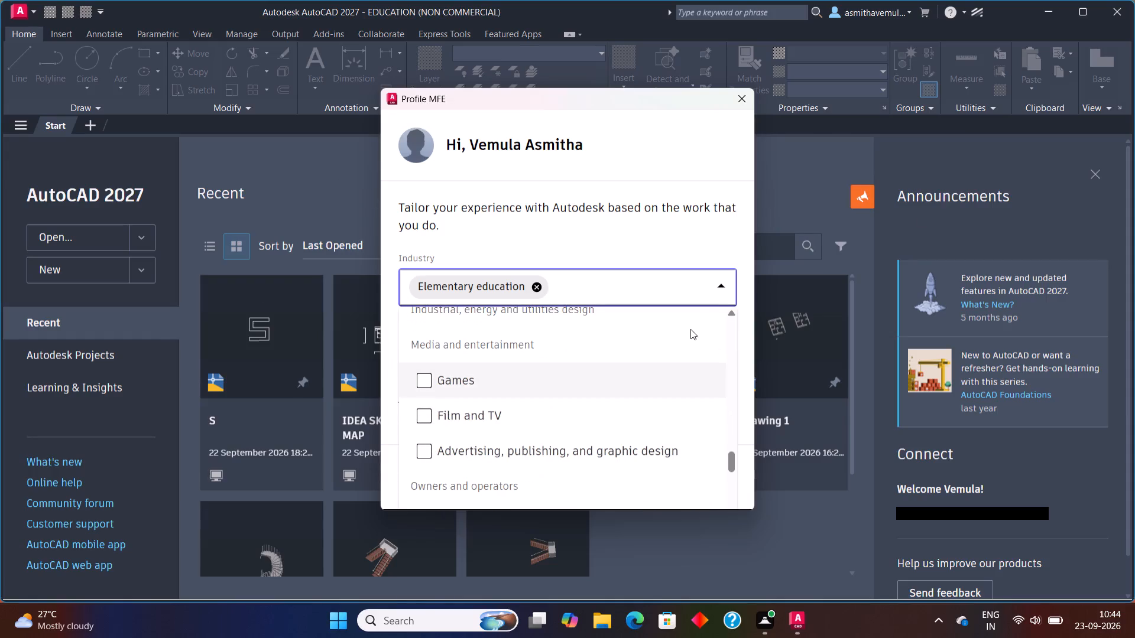
left_click(728, 296)
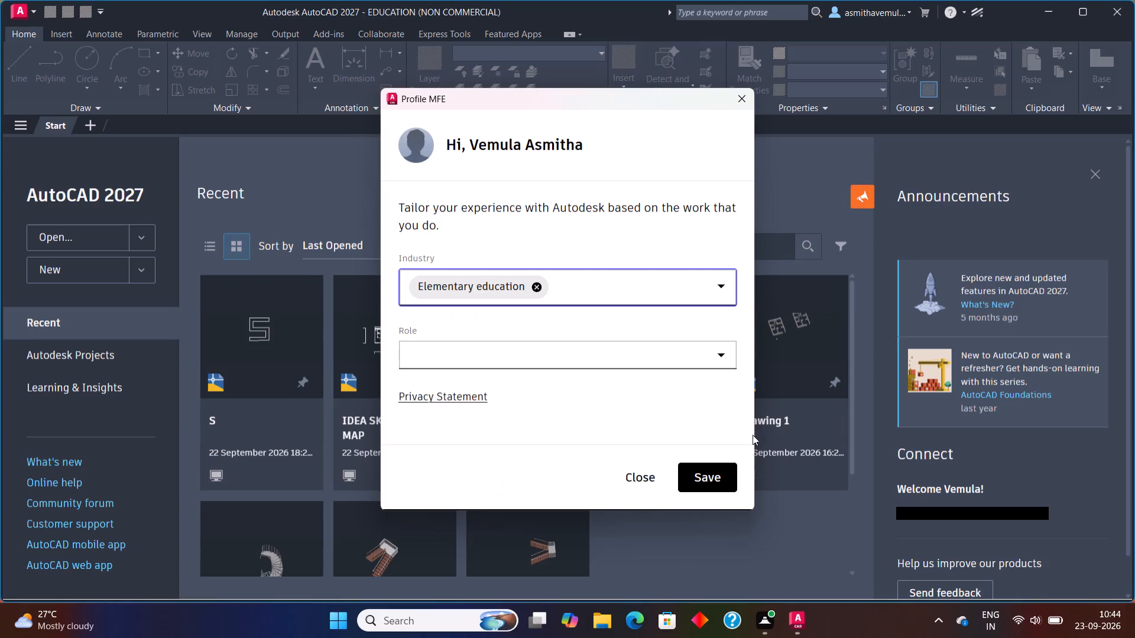
Set the profile's Role to R&D designer.
left_click(691, 366)
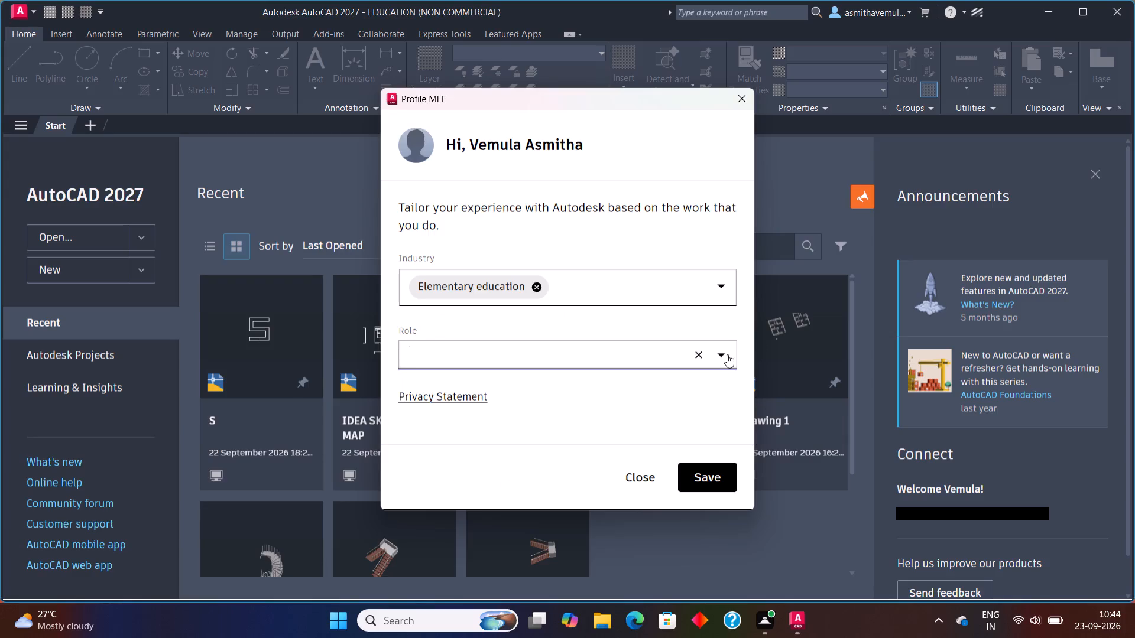
left_click(727, 353)
scroll(670, 319, "up", 4)
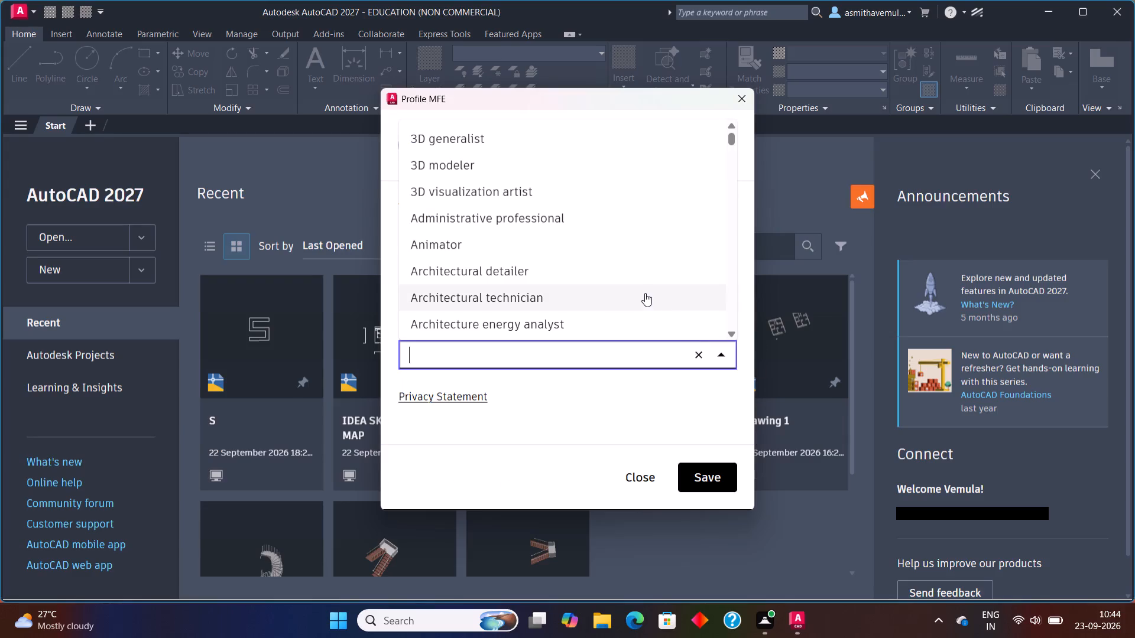
scroll(643, 289, "up", 5)
scroll(642, 289, "down", 5)
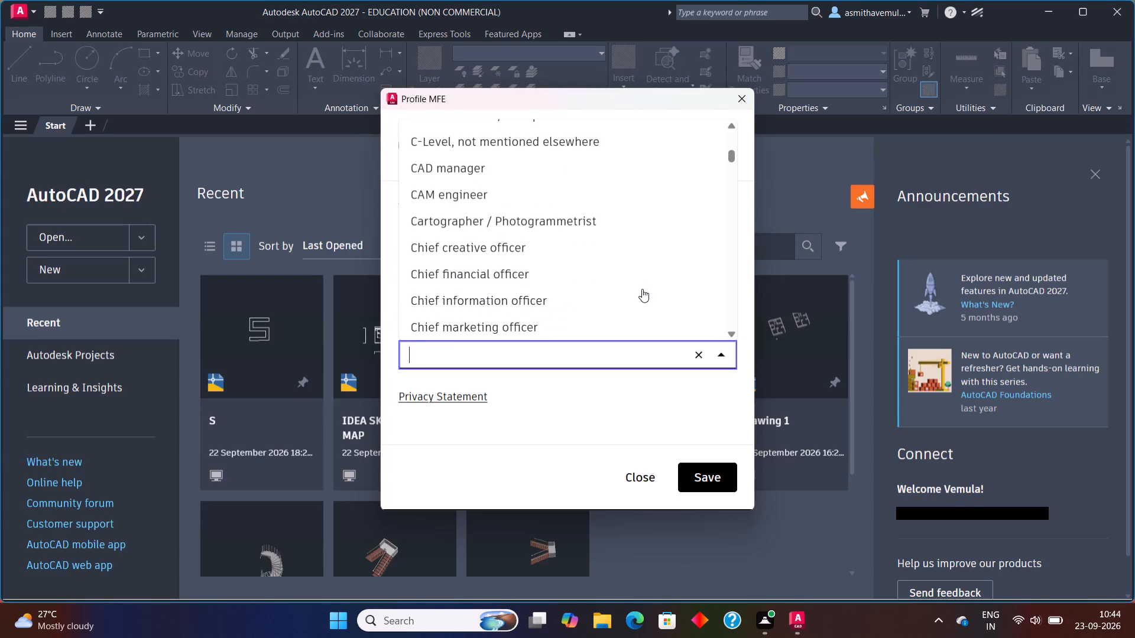
scroll(642, 289, "down", 3)
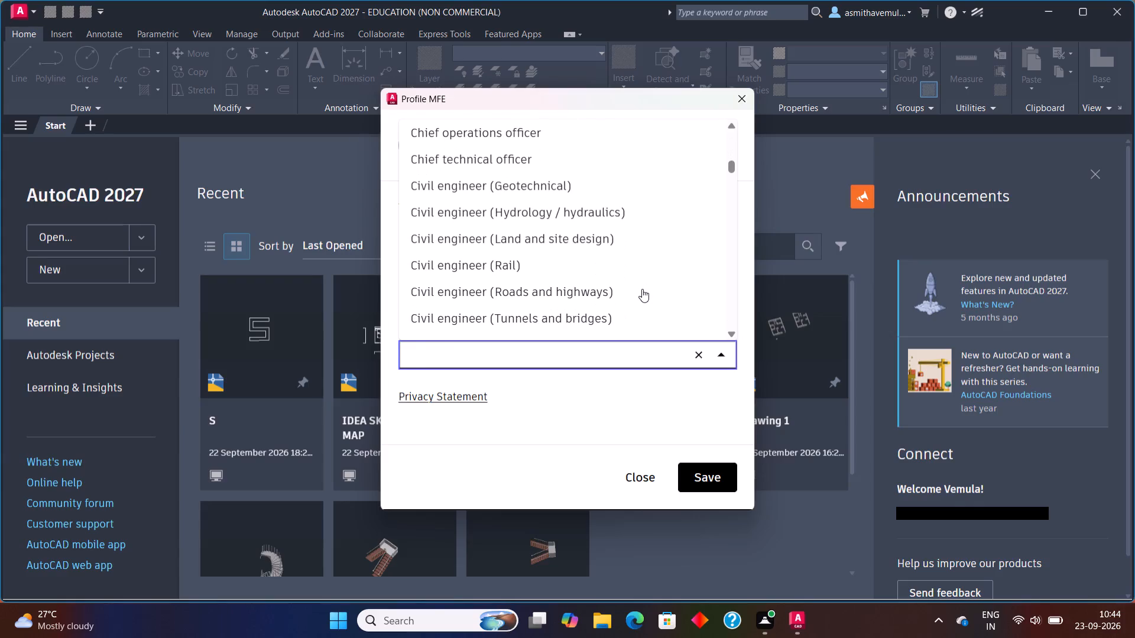
scroll(642, 289, "down", 2)
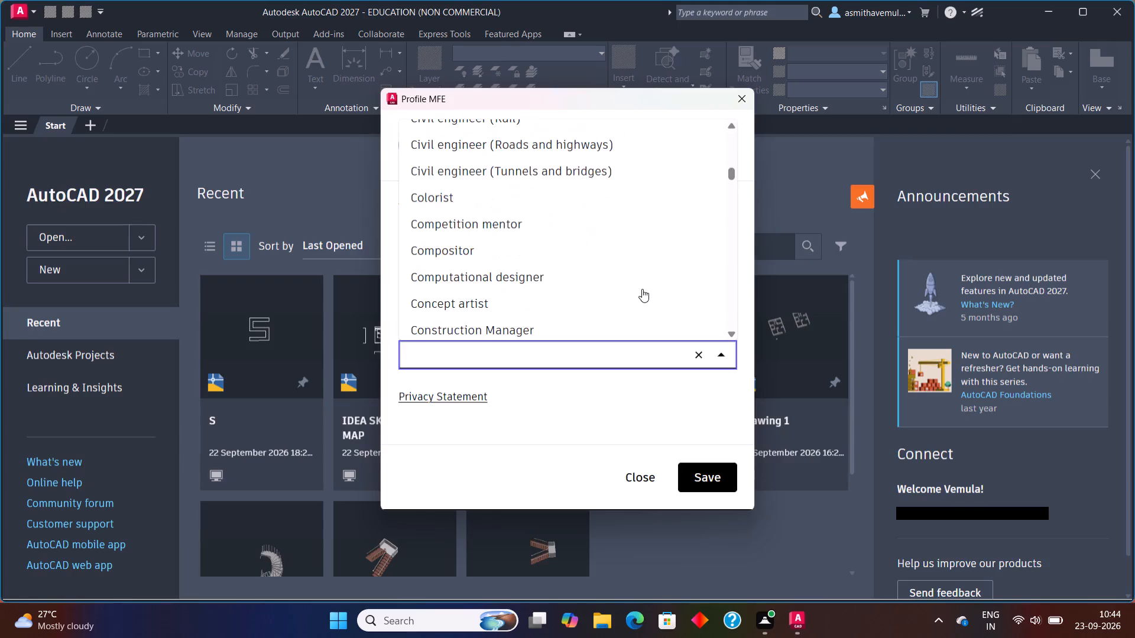
scroll(642, 289, "down", 3)
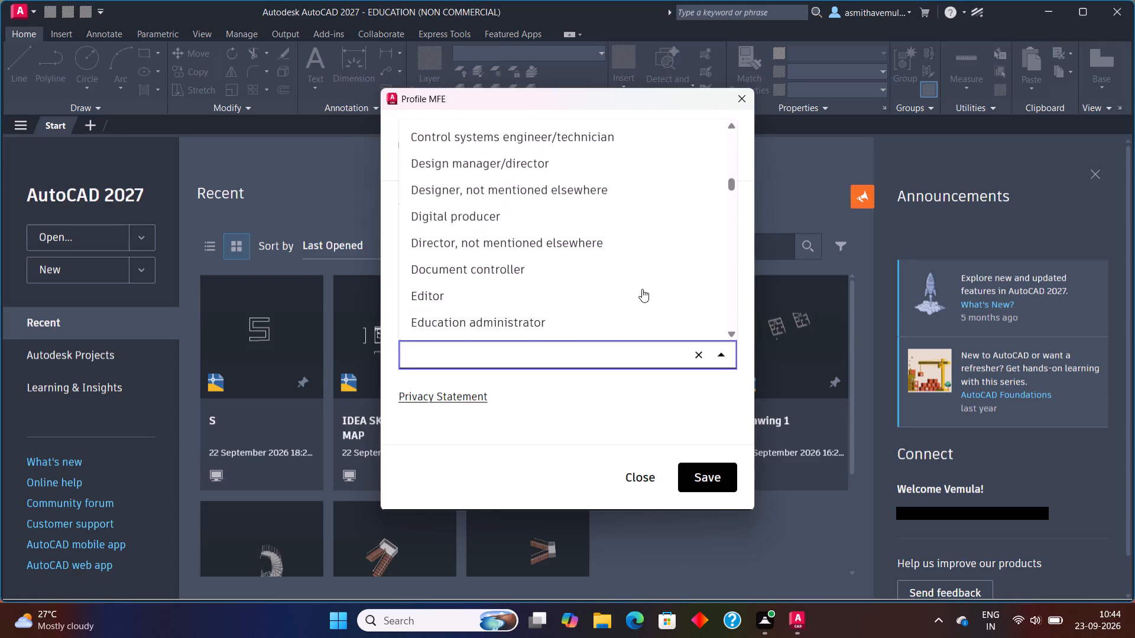
scroll(642, 289, "down", 3)
scroll(642, 289, "up", 1)
scroll(642, 289, "down", 2)
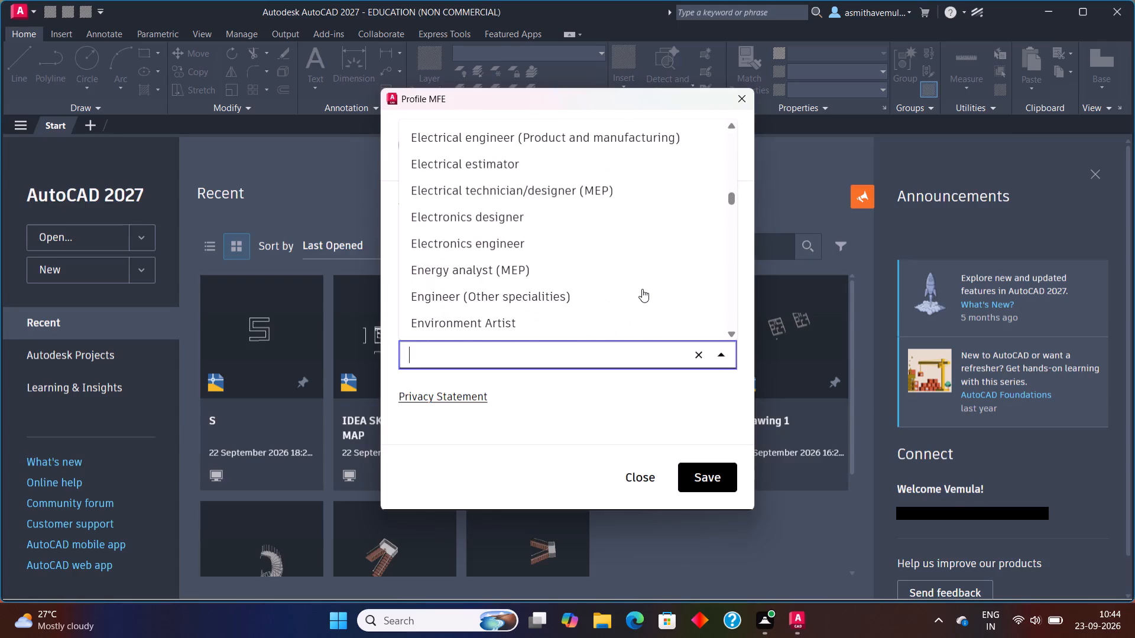
scroll(642, 289, "down", 7)
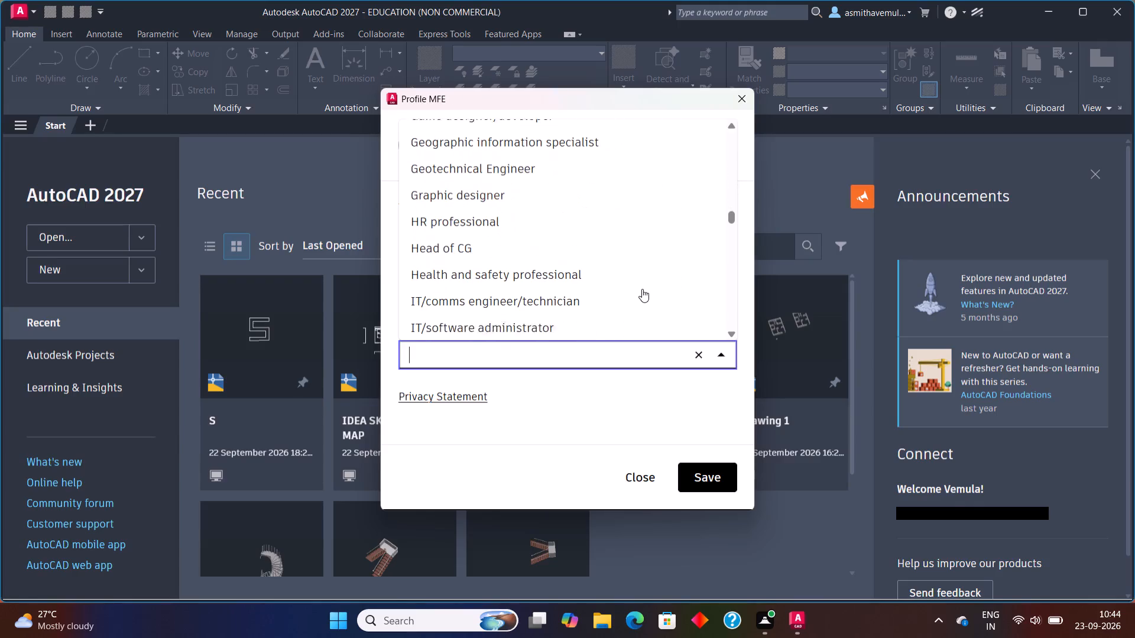
scroll(642, 289, "down", 5)
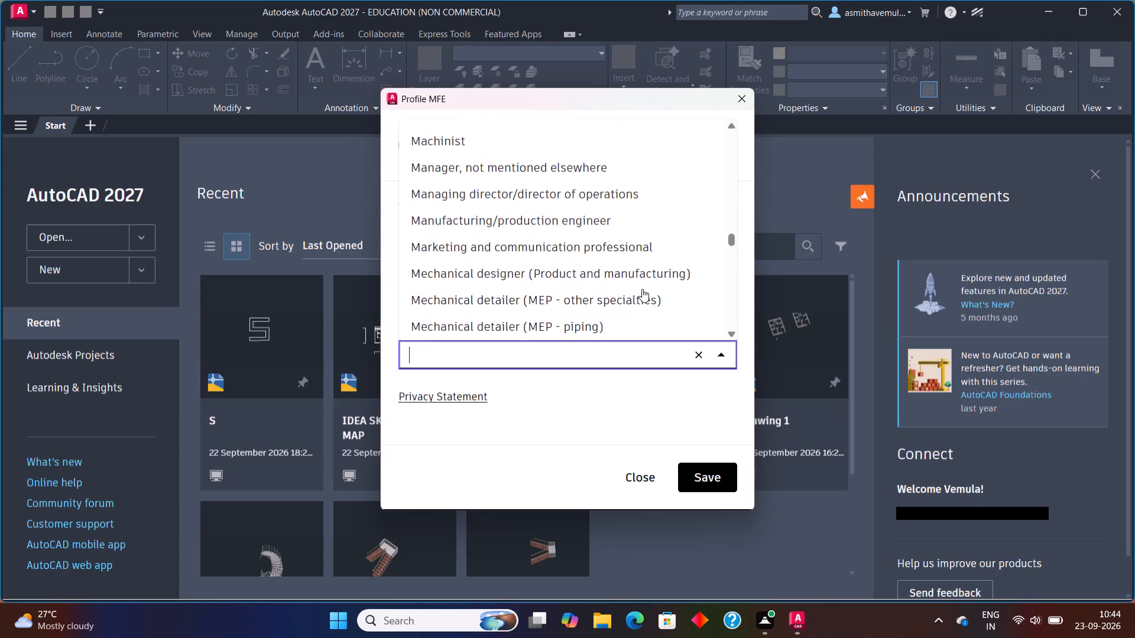
scroll(642, 289, "down", 4)
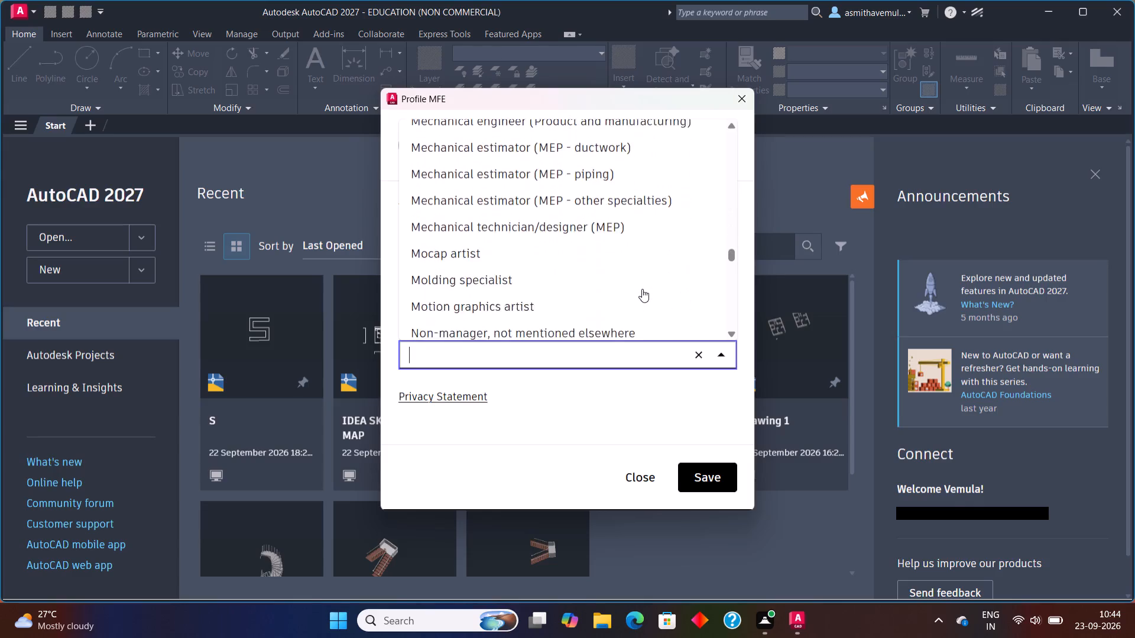
scroll(642, 289, "down", 10)
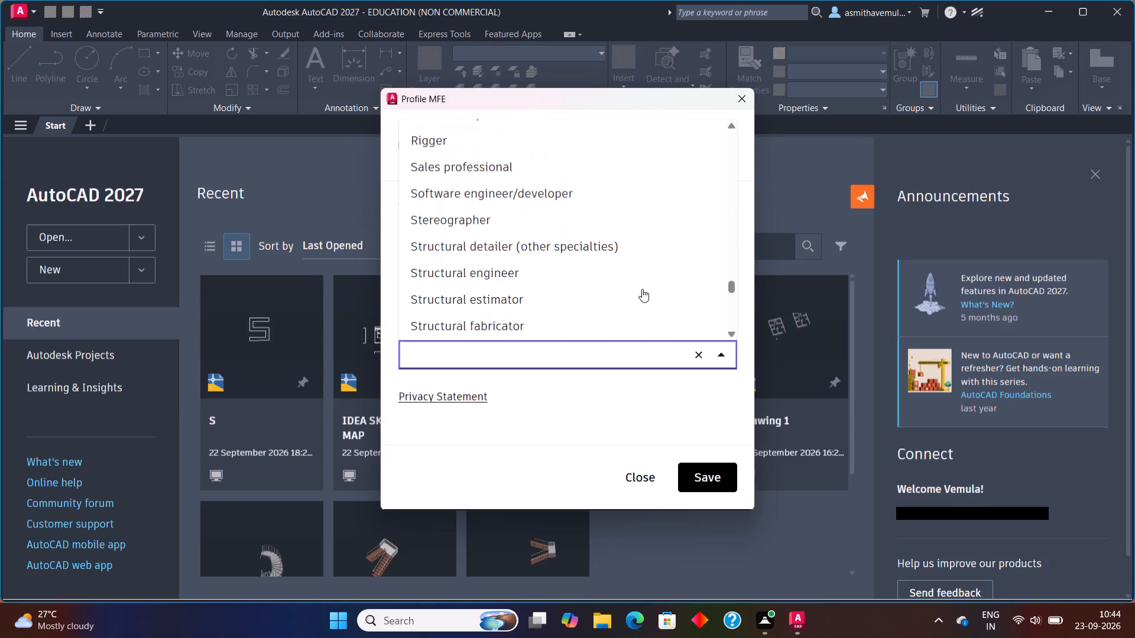
scroll(642, 289, "down", 1)
scroll(642, 289, "up", 2)
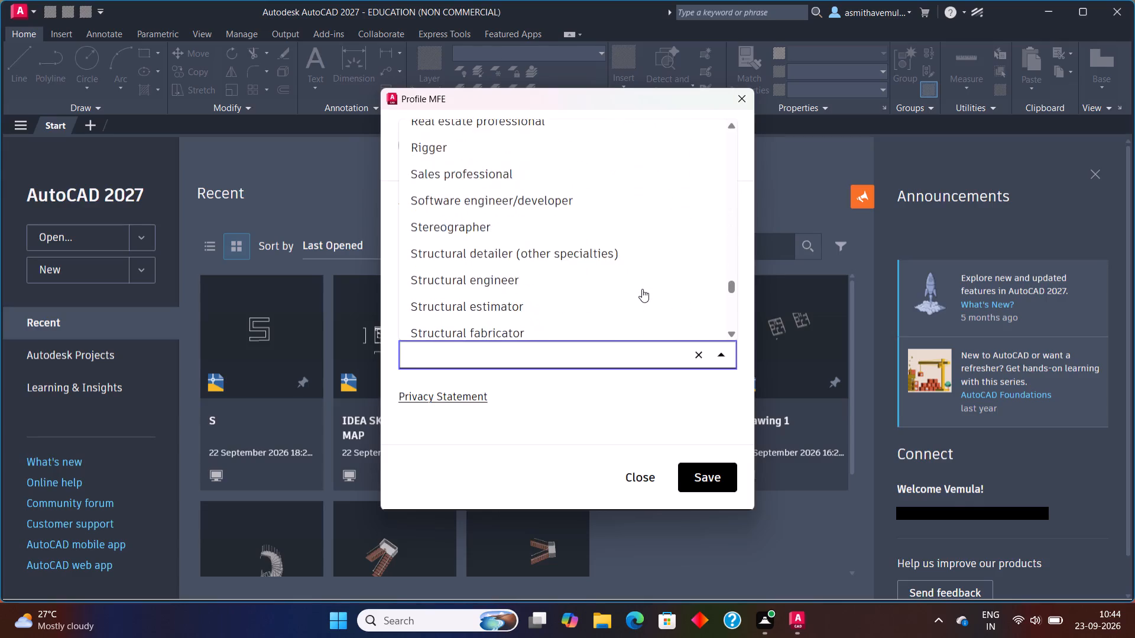
scroll(642, 289, "up", 2)
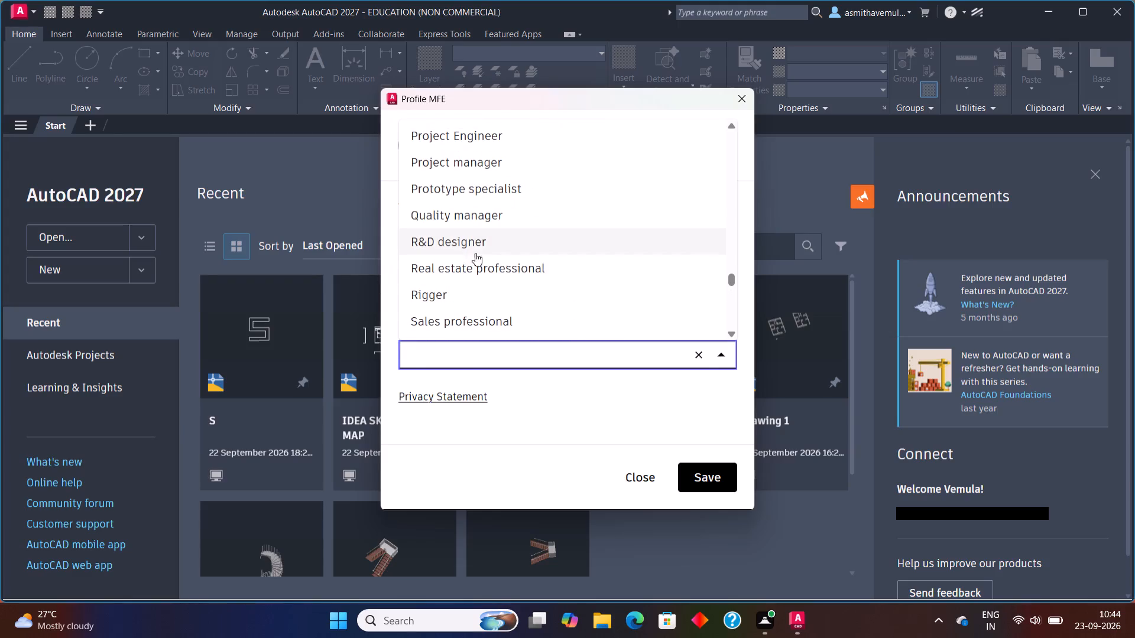
left_click(457, 246)
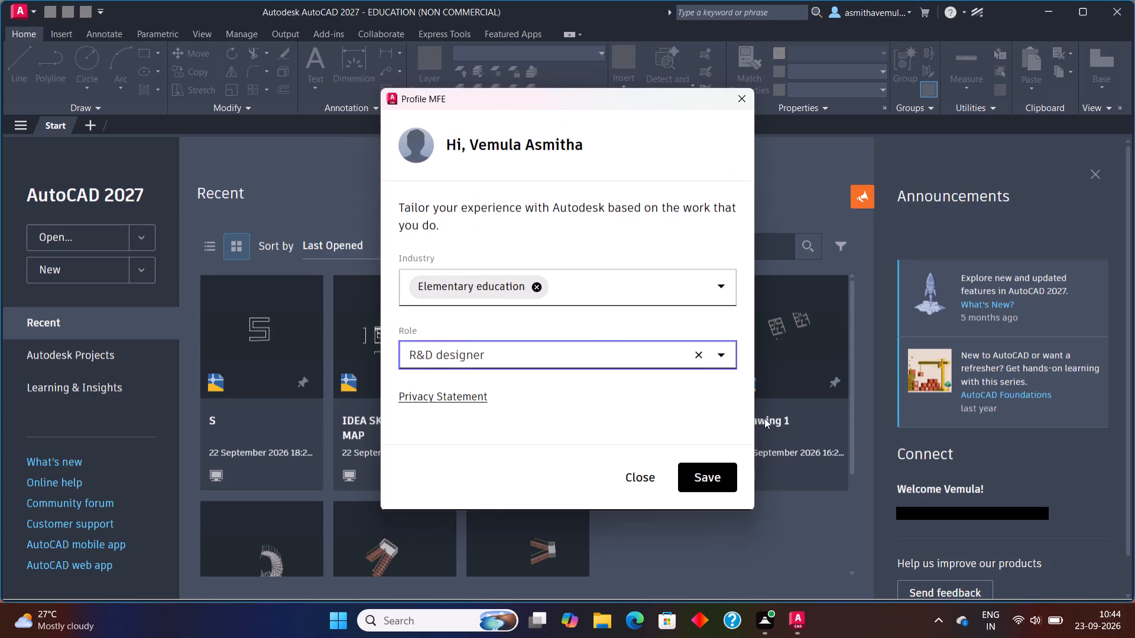
Save the profile information with the chosen industry and role, and continue to the start page.
left_click(721, 490)
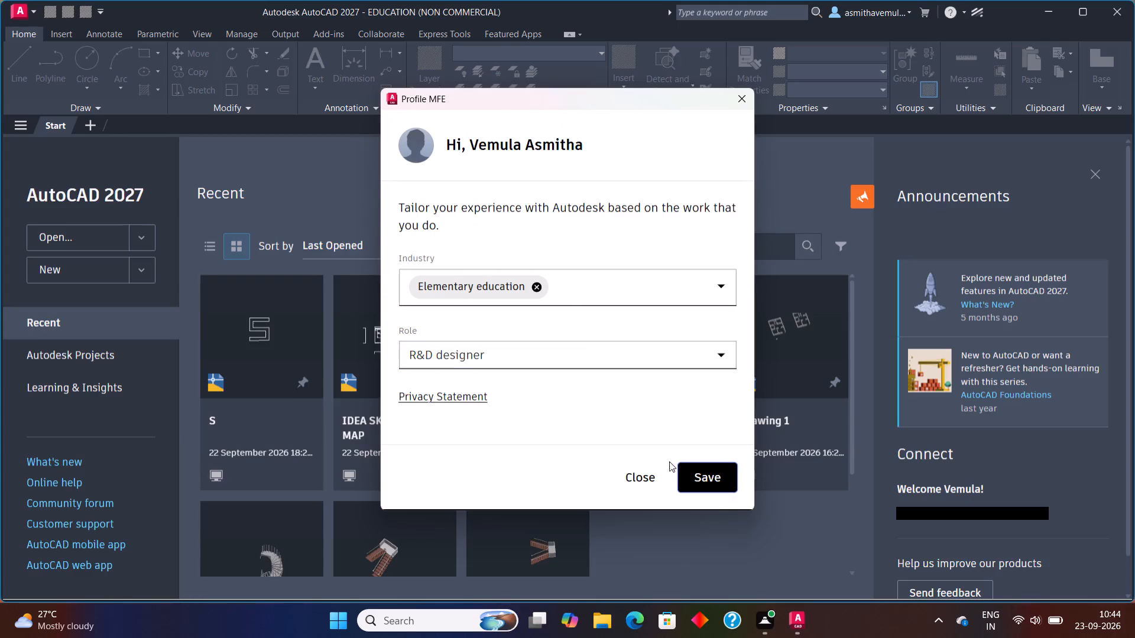
left_click(498, 341)
scroll(391, 278, "down", 1)
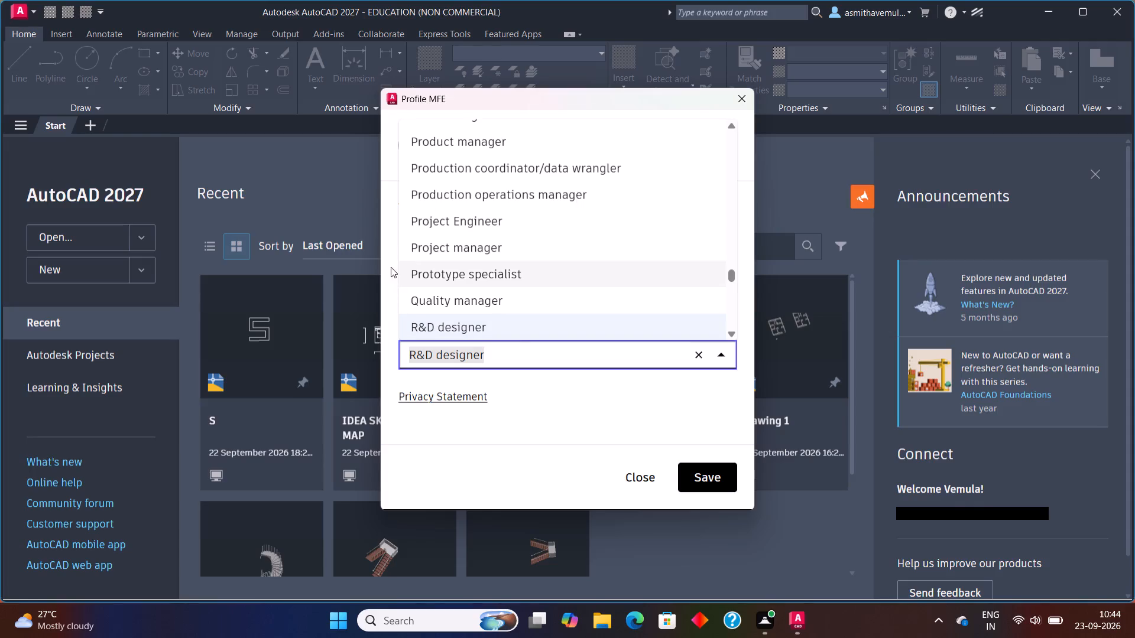
scroll(605, 258, "down", 8)
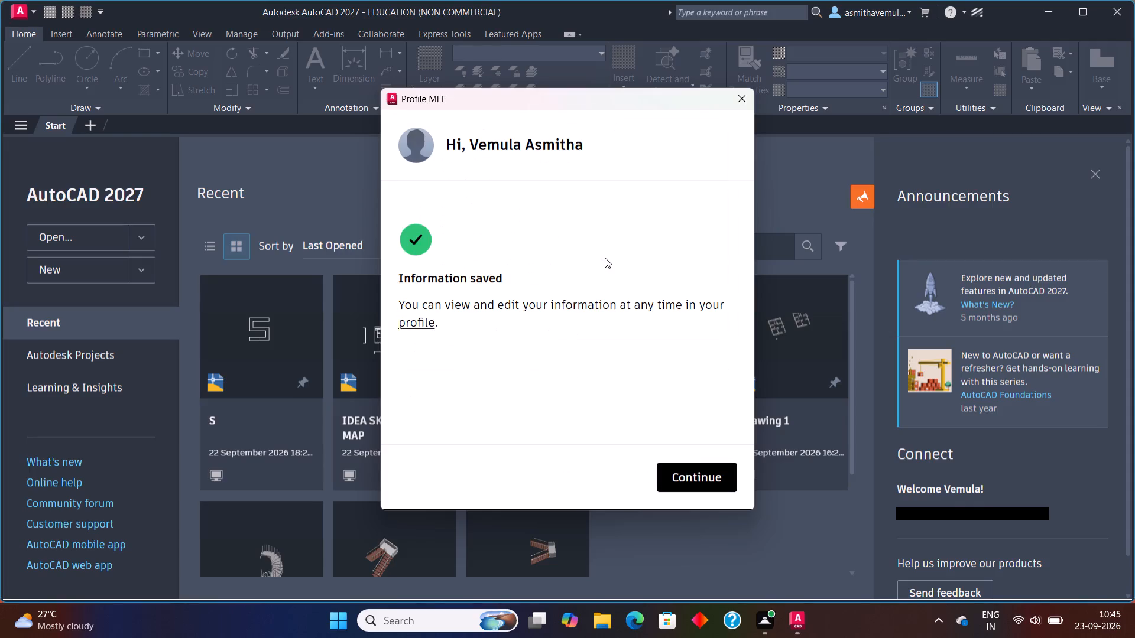
left_click(687, 479)
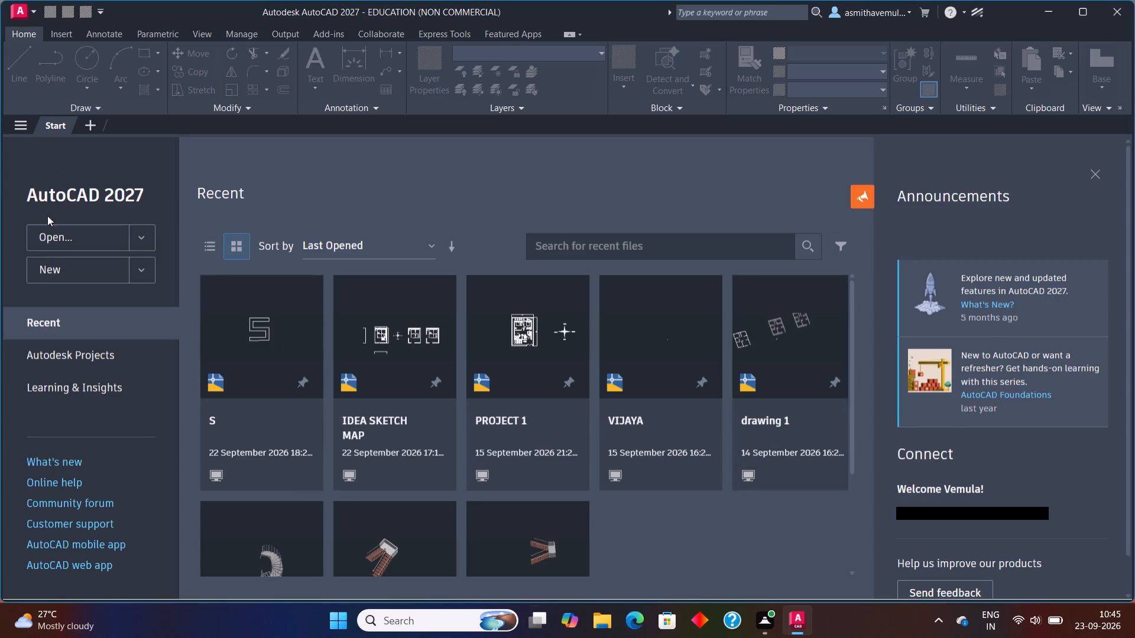
Create a new blank drawing from the start page.
left_click(50, 269)
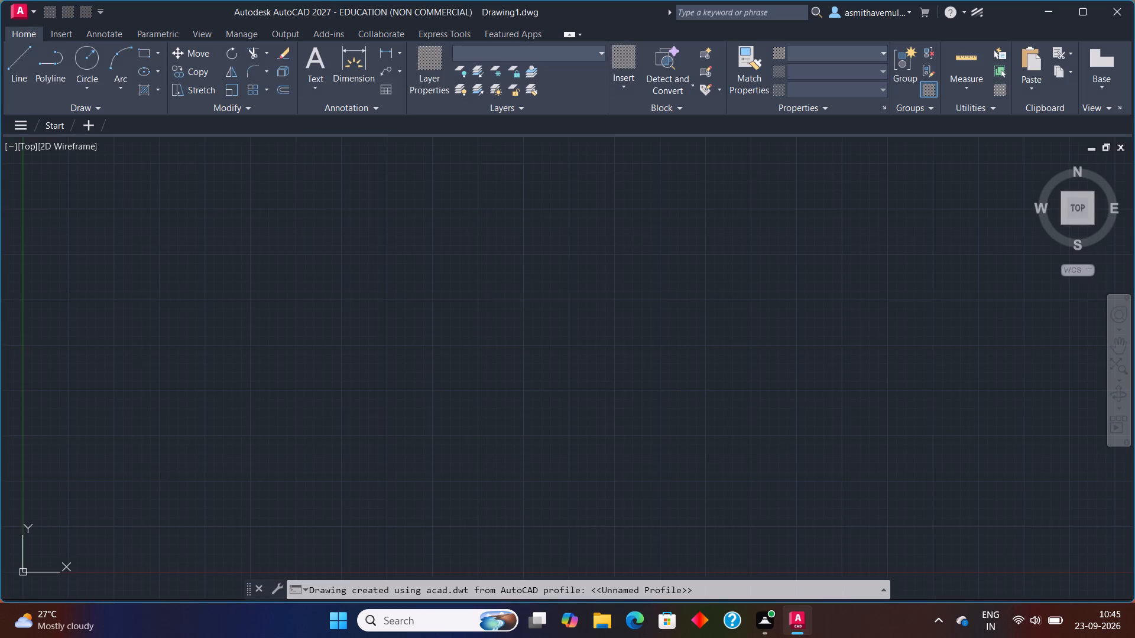
scroll(484, 416, "down", 1)
scroll(596, 396, "up", 1)
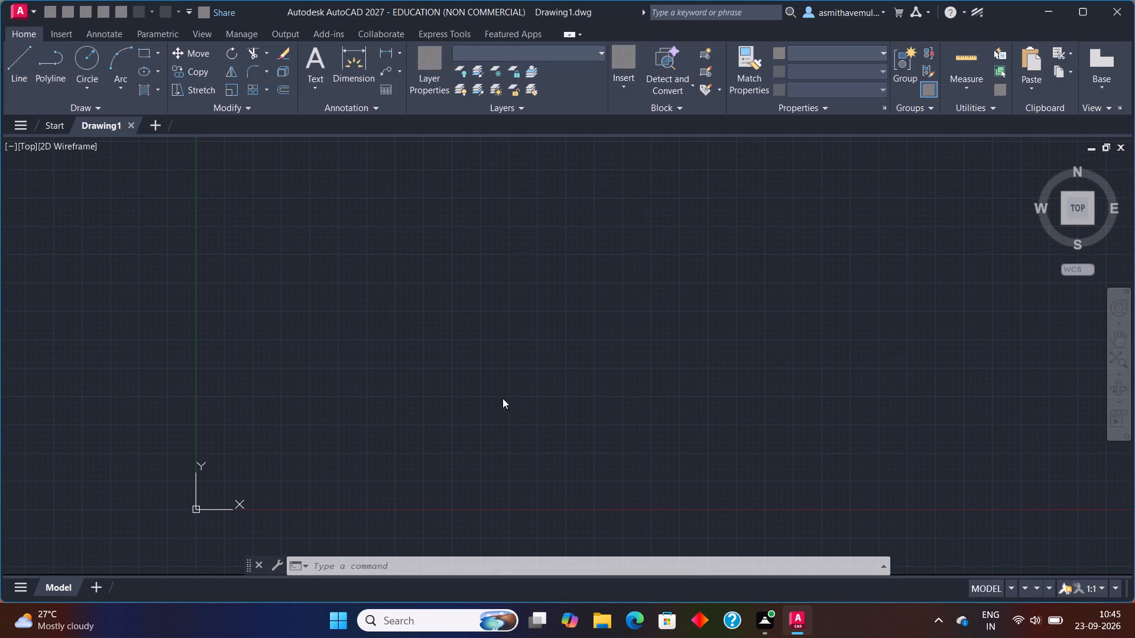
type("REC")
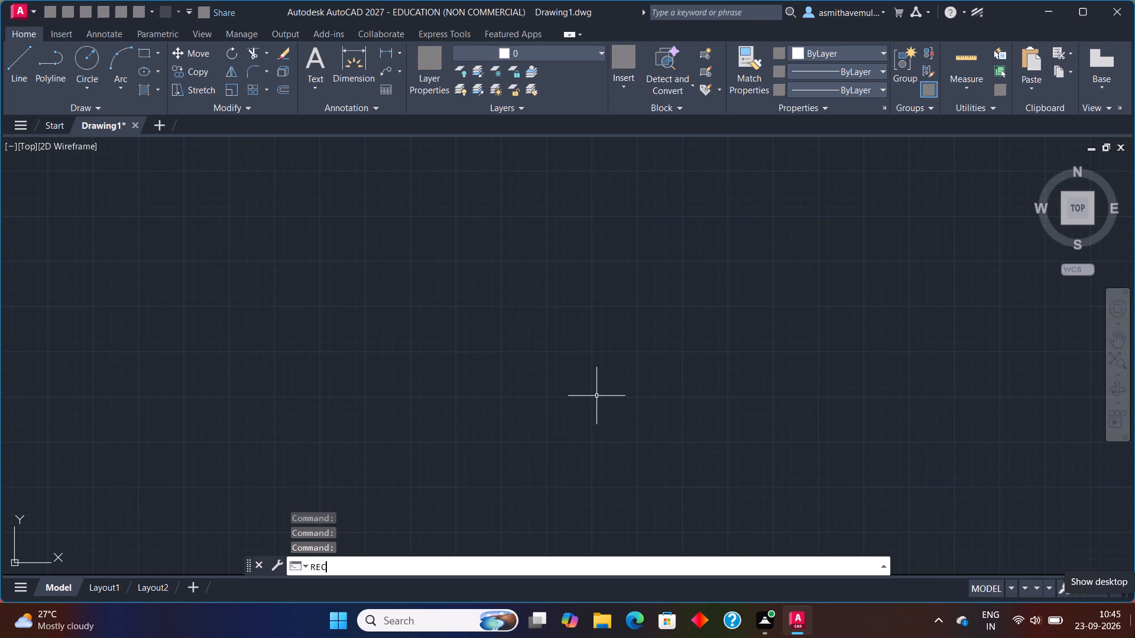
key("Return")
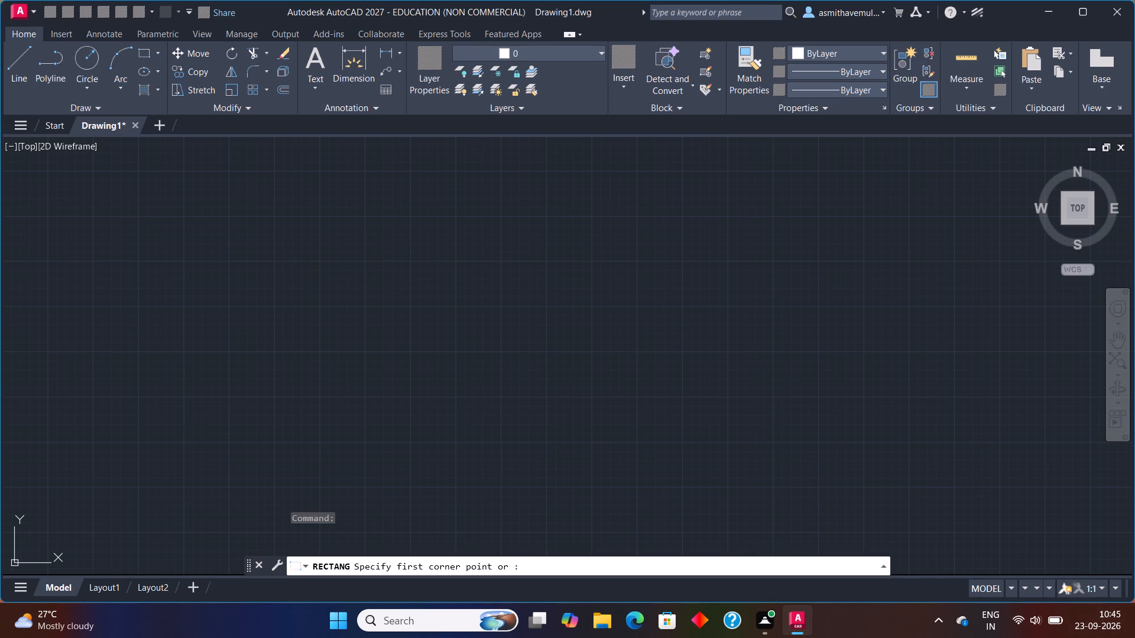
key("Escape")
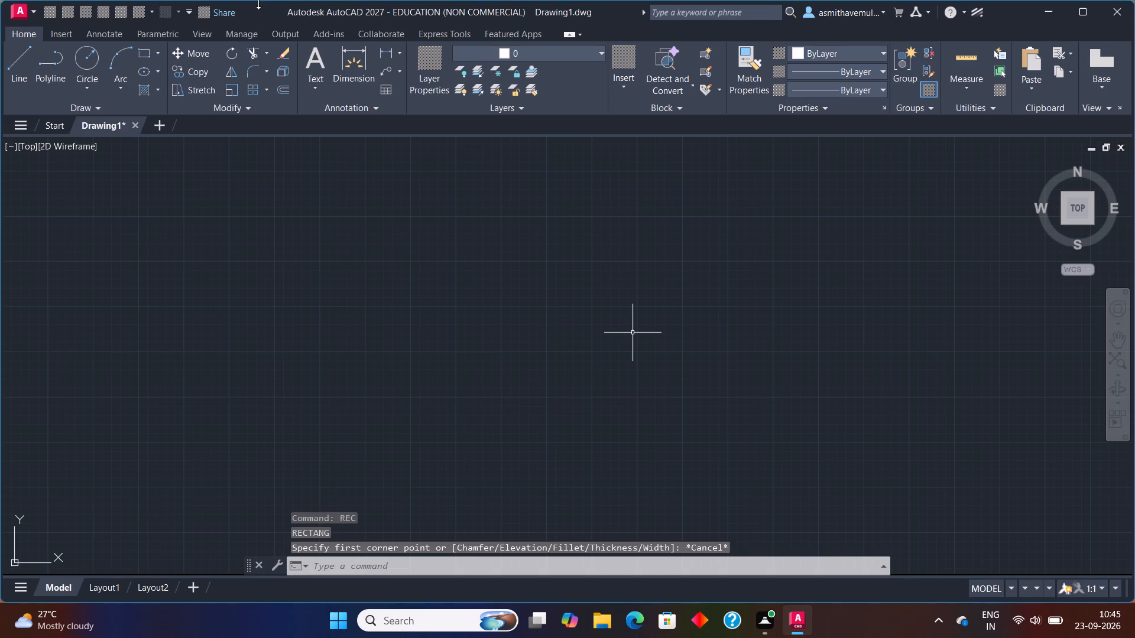
Run the UNITS command to open the drawing units settings for the new drawing.
left_click(353, 570)
left_click(339, 568)
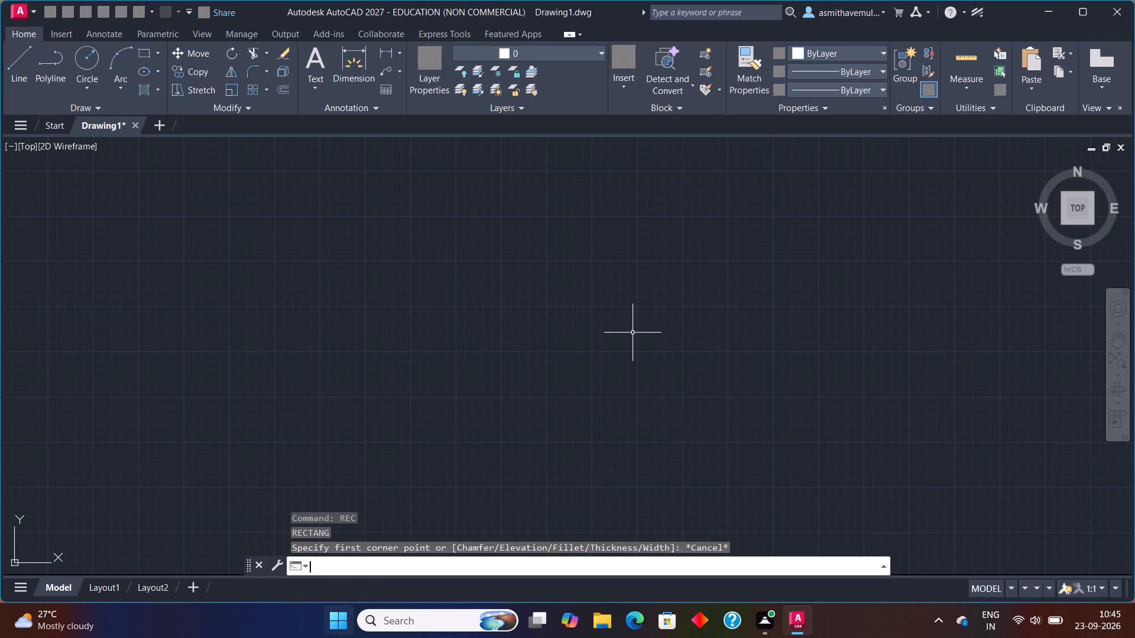
type("UNI")
type("TS")
left_click(332, 571)
key("Return")
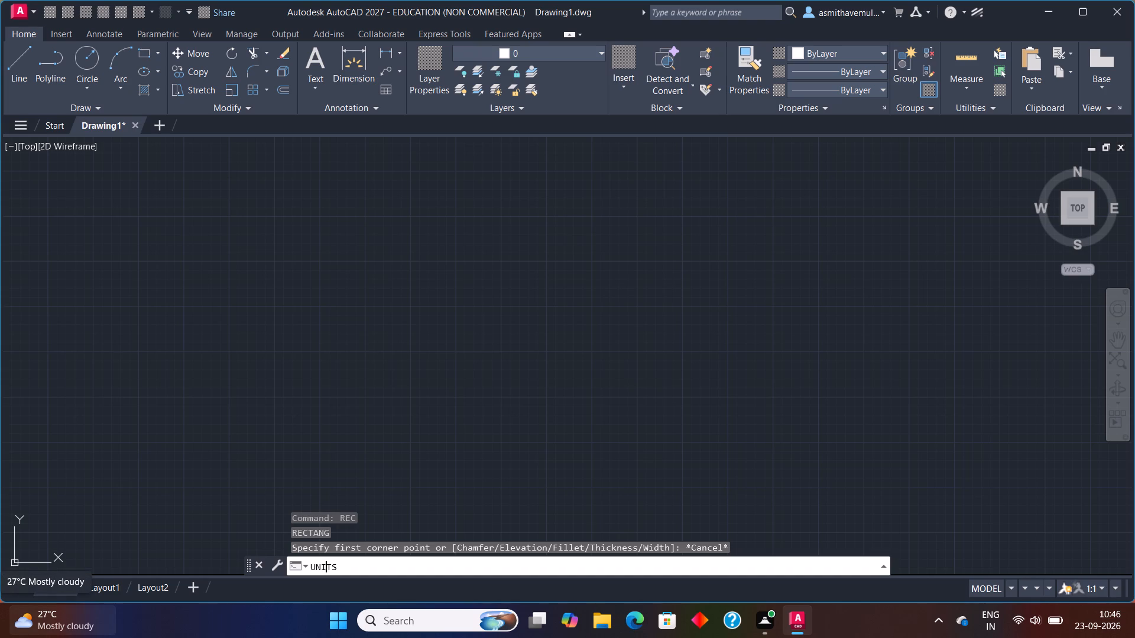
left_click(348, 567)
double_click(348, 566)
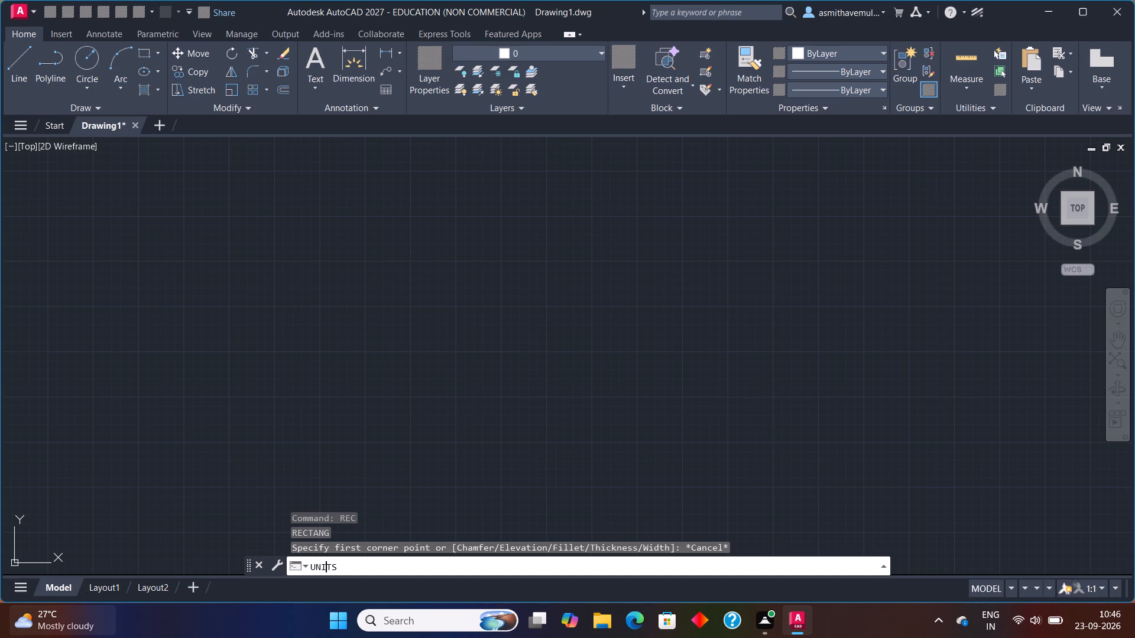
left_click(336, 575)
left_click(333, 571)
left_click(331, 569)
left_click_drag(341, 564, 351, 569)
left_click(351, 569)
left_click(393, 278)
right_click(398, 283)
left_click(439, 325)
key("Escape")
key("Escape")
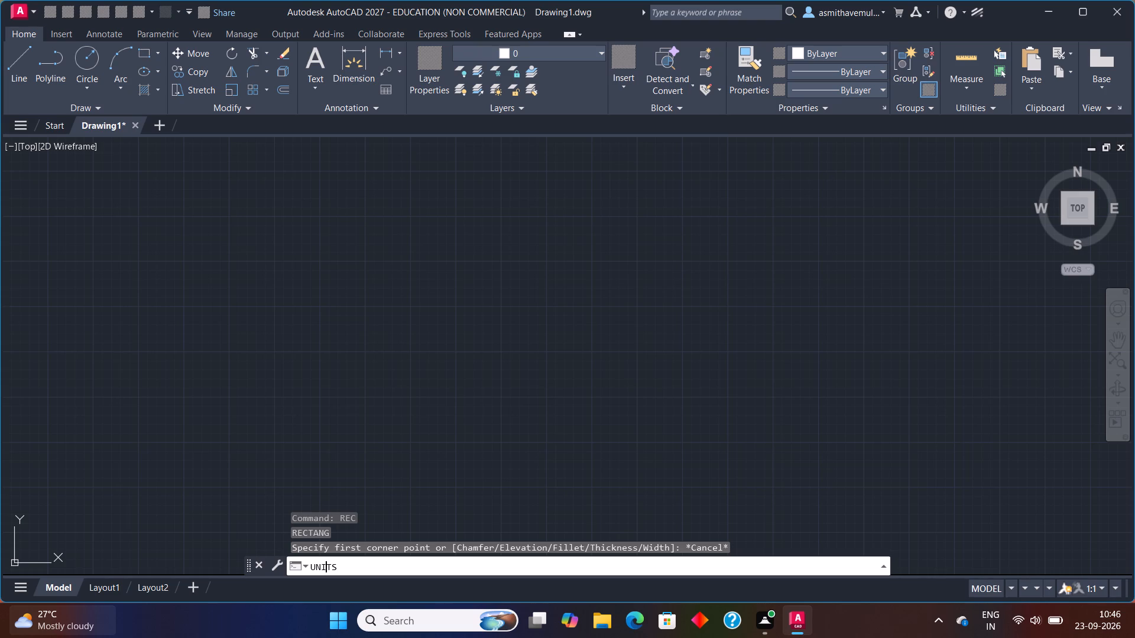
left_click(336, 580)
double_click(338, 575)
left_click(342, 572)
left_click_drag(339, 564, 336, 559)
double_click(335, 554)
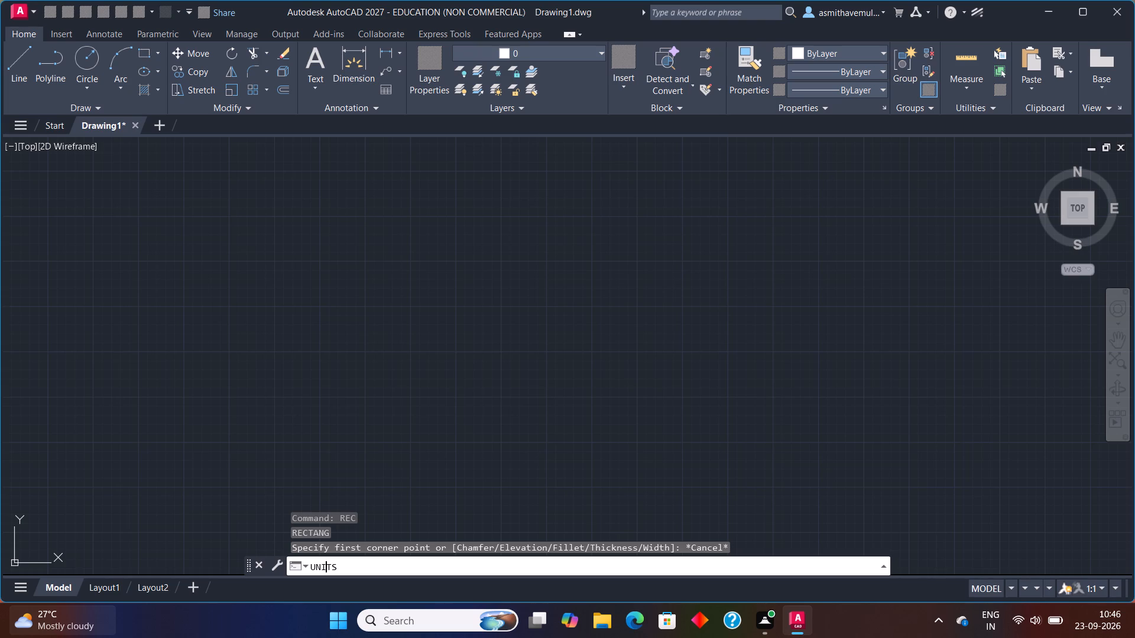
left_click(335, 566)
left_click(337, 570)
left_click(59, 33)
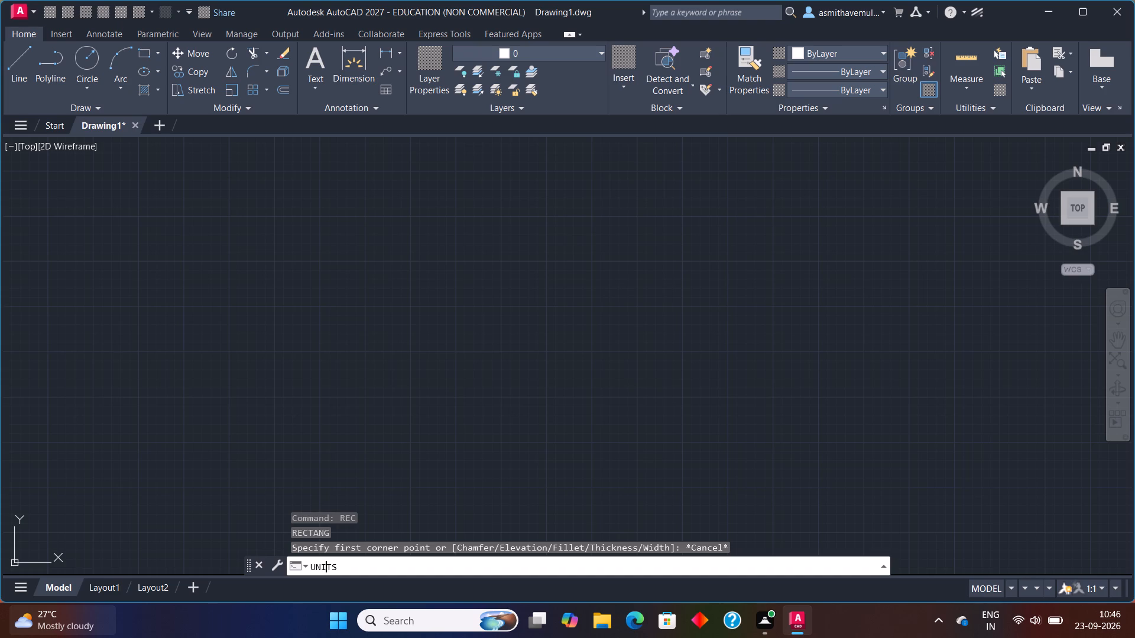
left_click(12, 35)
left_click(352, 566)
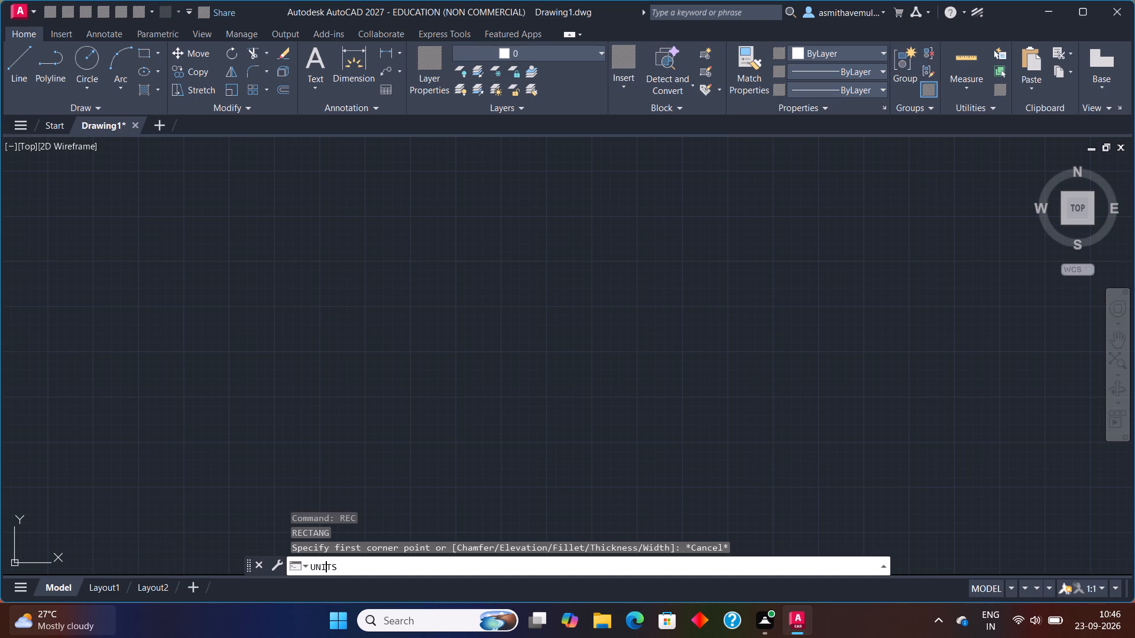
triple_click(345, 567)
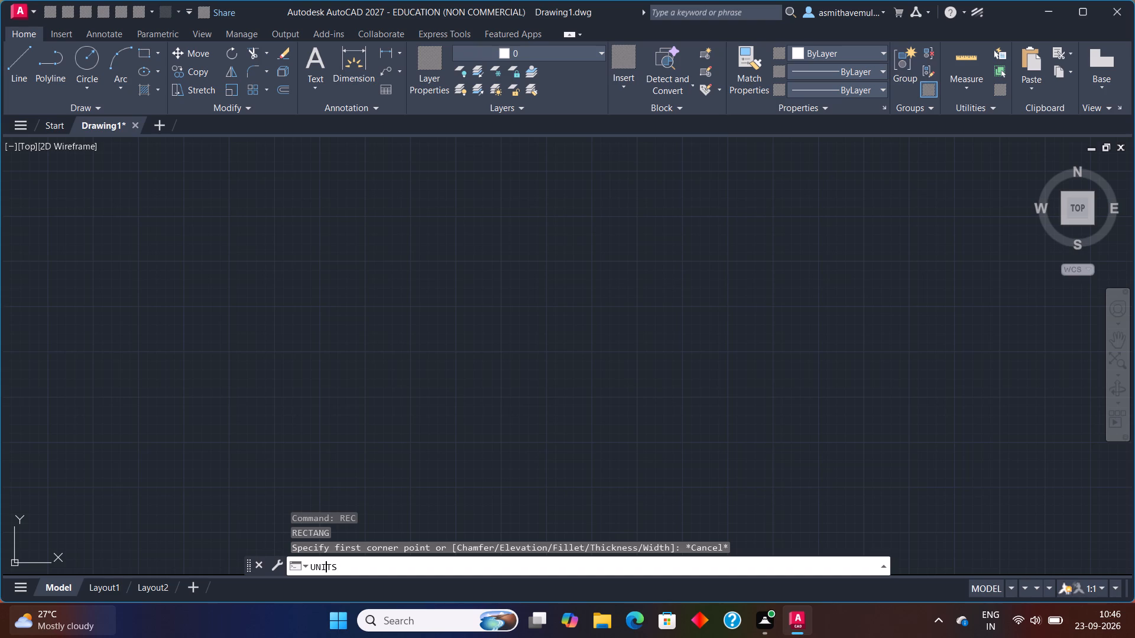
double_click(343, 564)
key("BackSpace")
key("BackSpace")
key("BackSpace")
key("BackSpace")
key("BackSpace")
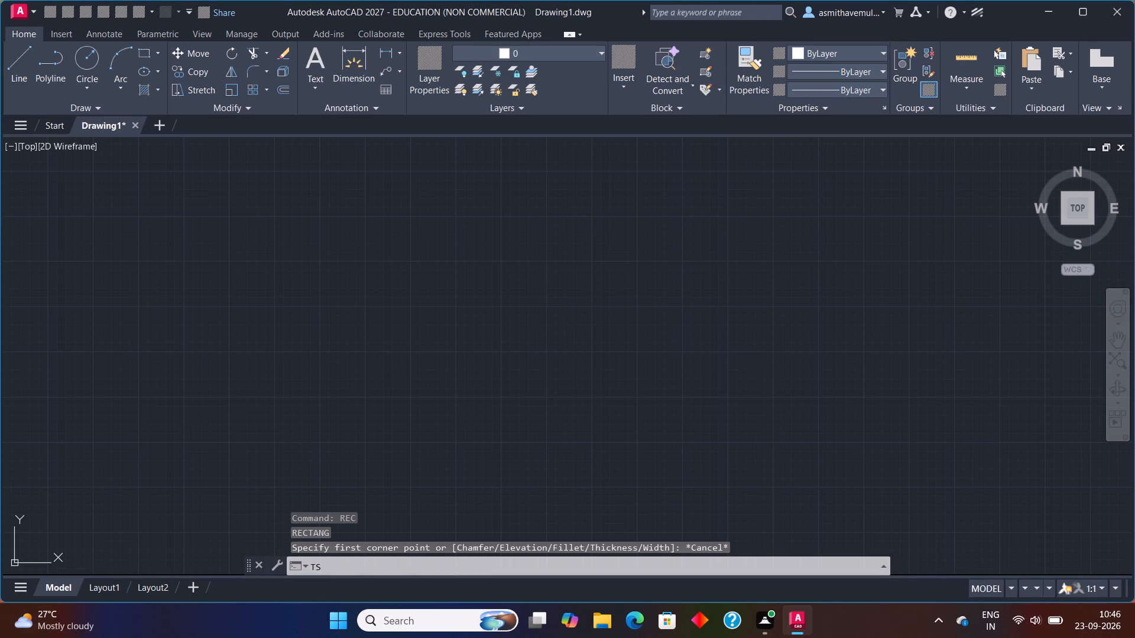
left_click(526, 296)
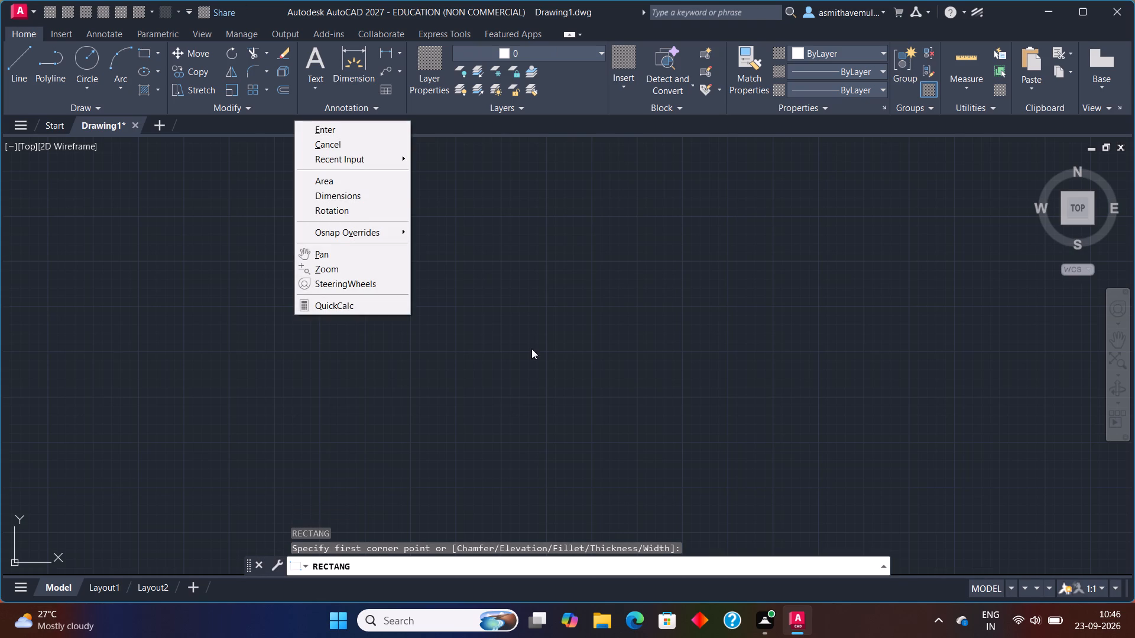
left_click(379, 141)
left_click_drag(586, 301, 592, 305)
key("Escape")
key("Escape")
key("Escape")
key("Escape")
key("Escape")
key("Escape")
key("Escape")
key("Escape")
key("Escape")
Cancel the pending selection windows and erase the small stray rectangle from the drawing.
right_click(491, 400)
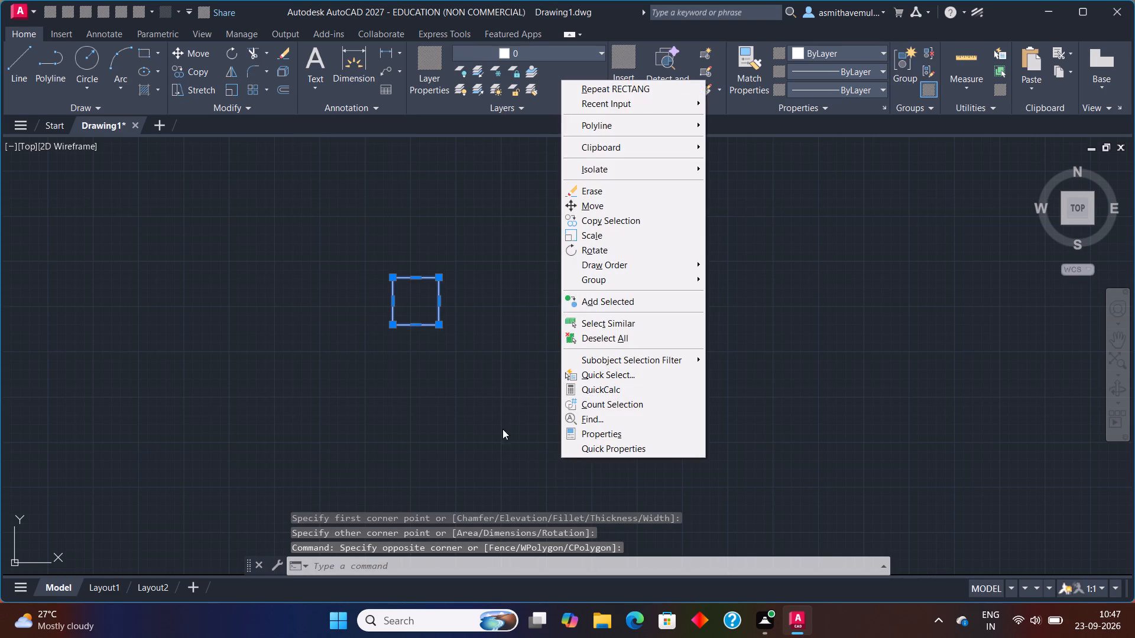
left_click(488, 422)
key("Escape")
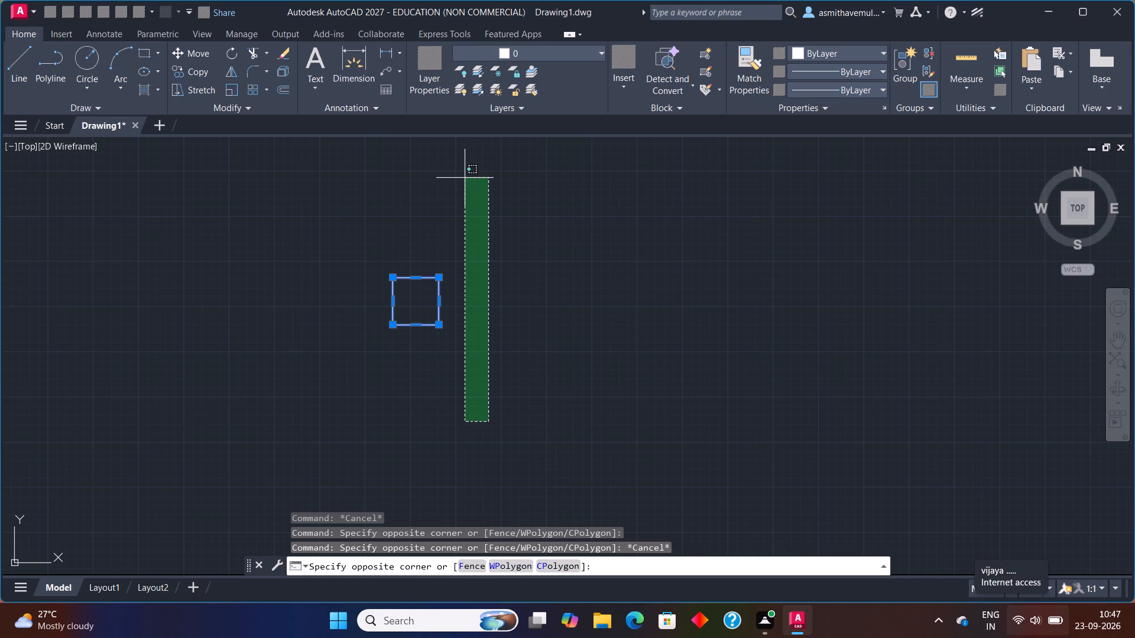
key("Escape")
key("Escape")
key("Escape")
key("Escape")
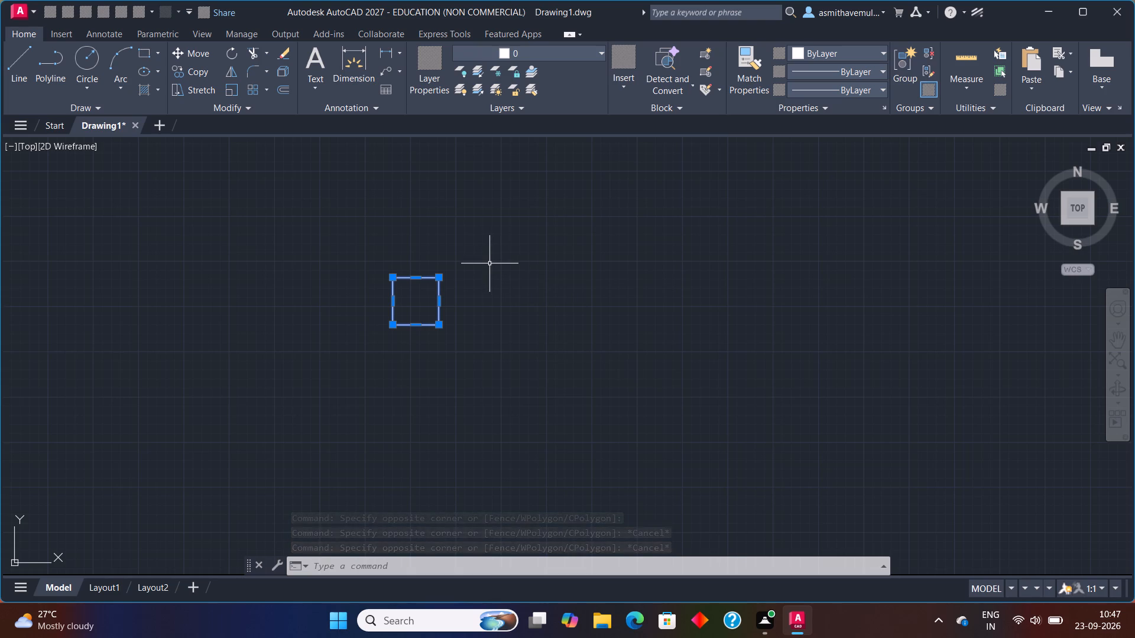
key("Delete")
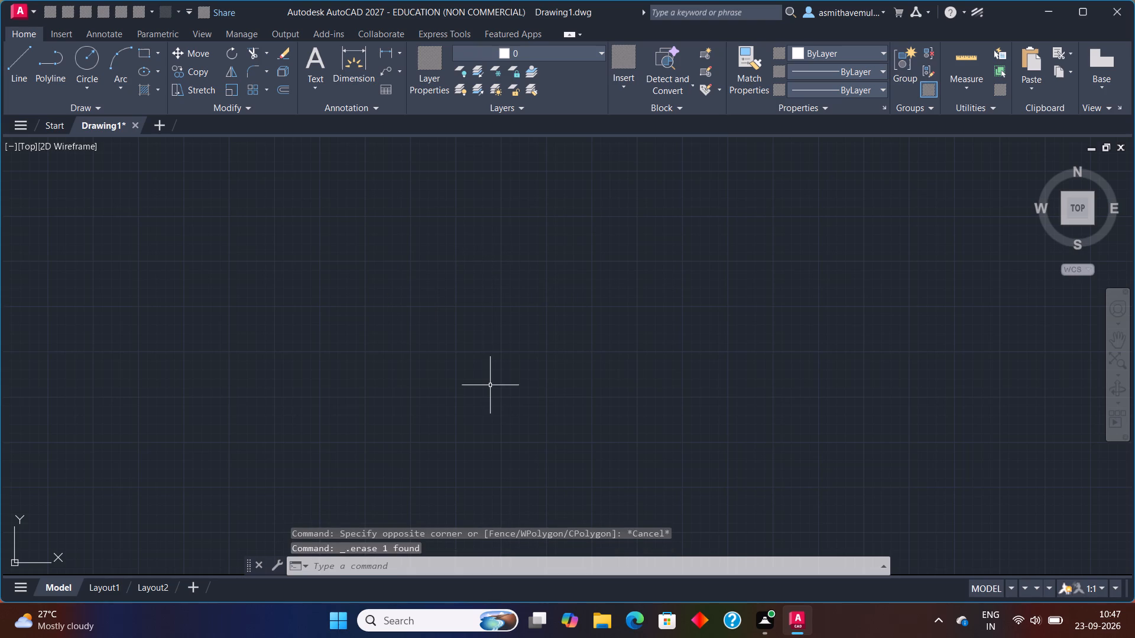
Configure the drawing units with length type Engineering and length precision 0'-0.0".
key("u")
key("n")
key("i")
key("t")
key("s")
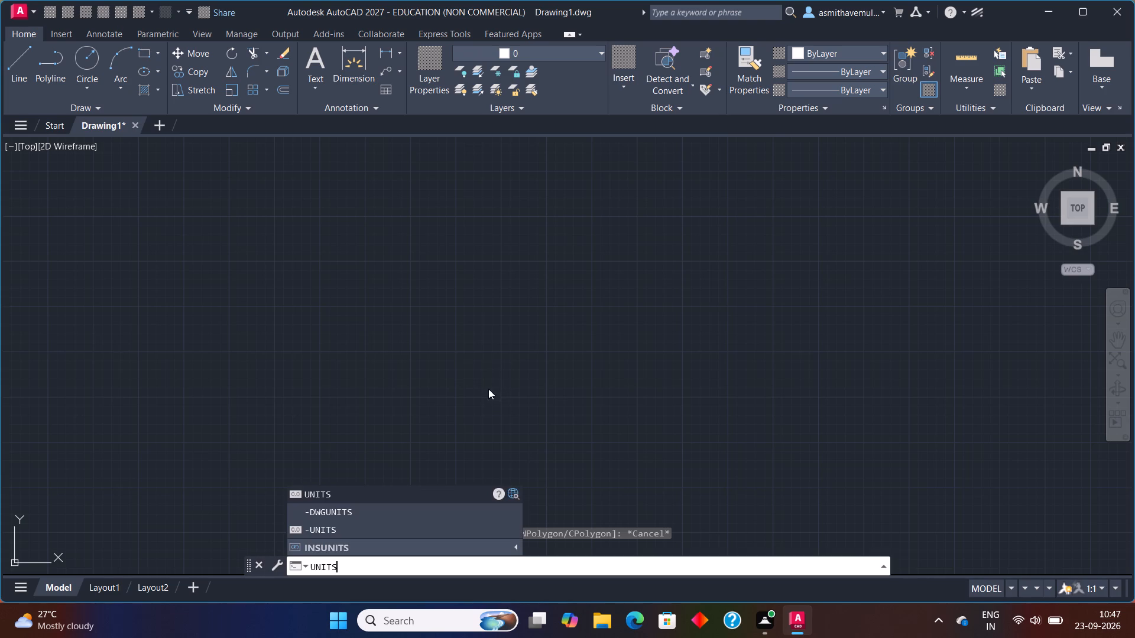
left_click(451, 486)
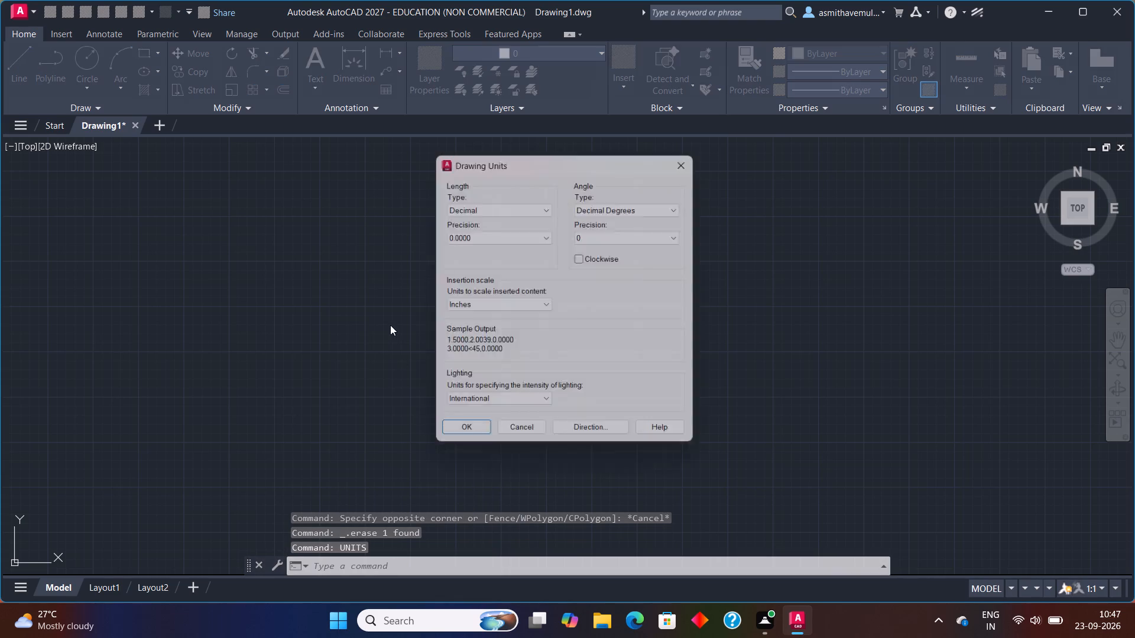
left_click(495, 200)
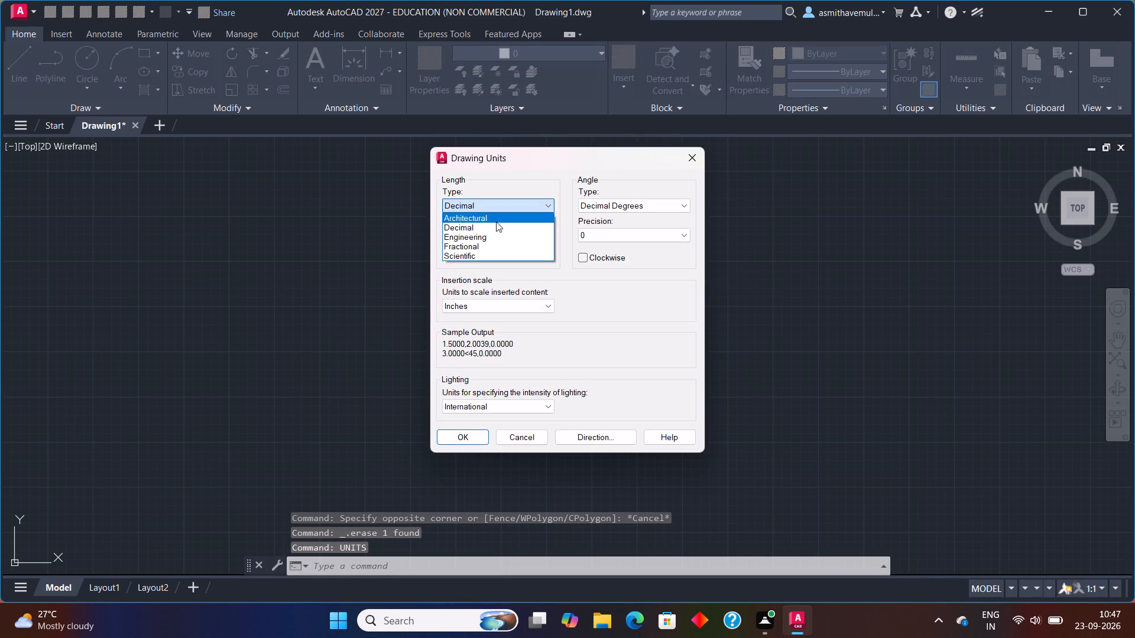
left_click(499, 235)
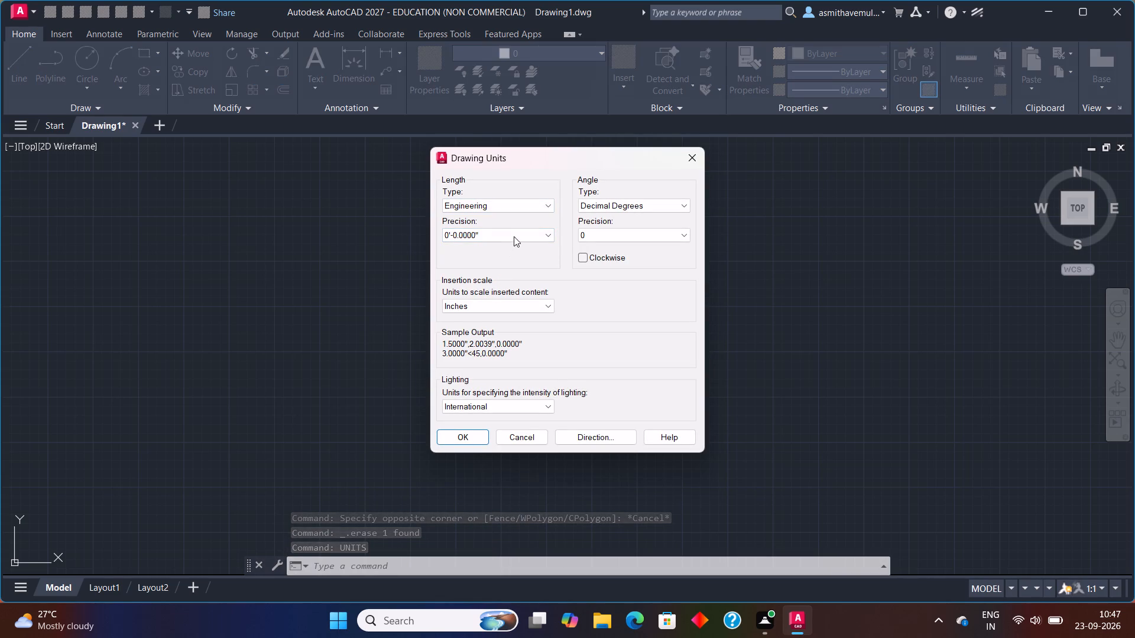
left_click(515, 228)
left_click(520, 254)
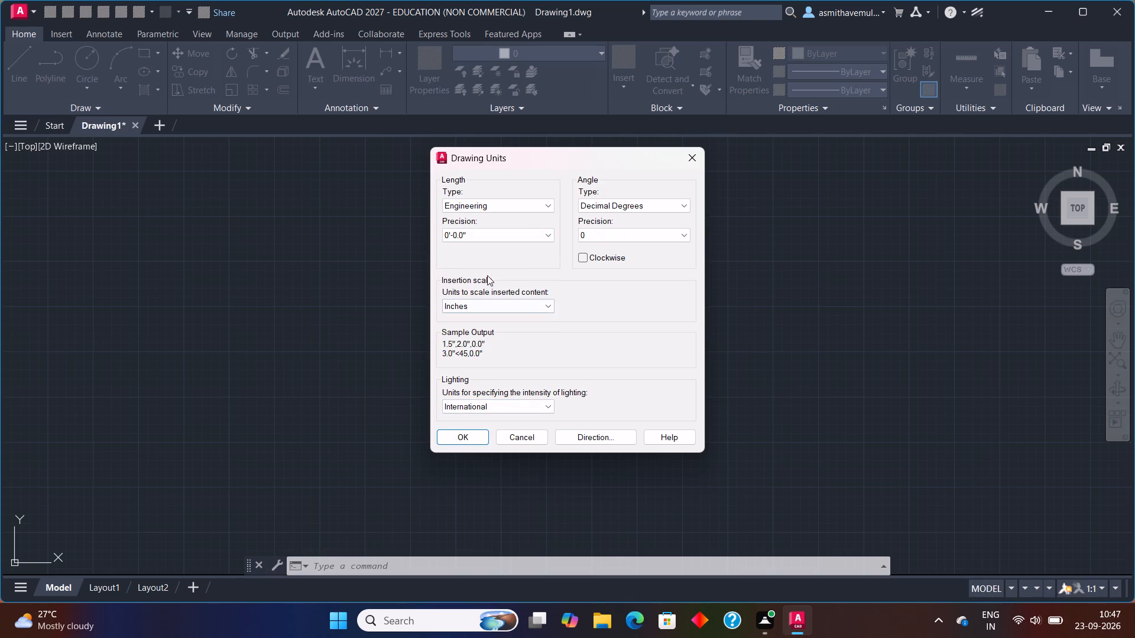
left_click(453, 438)
Open the Standard dimension style for modification and set its text height to 1'.
key("d")
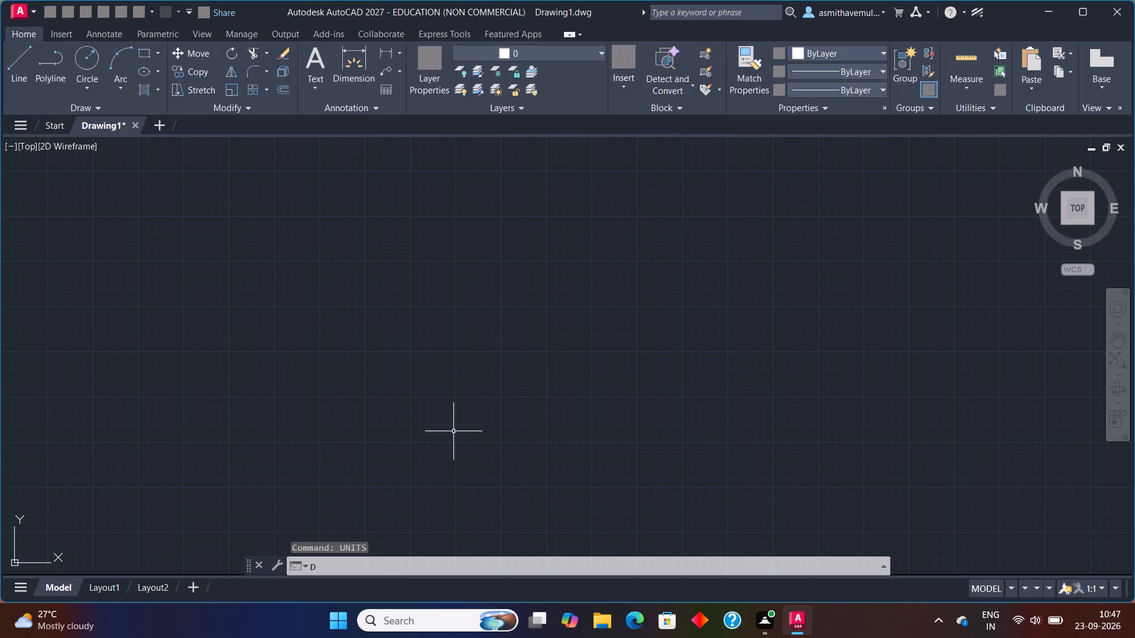
key("Return")
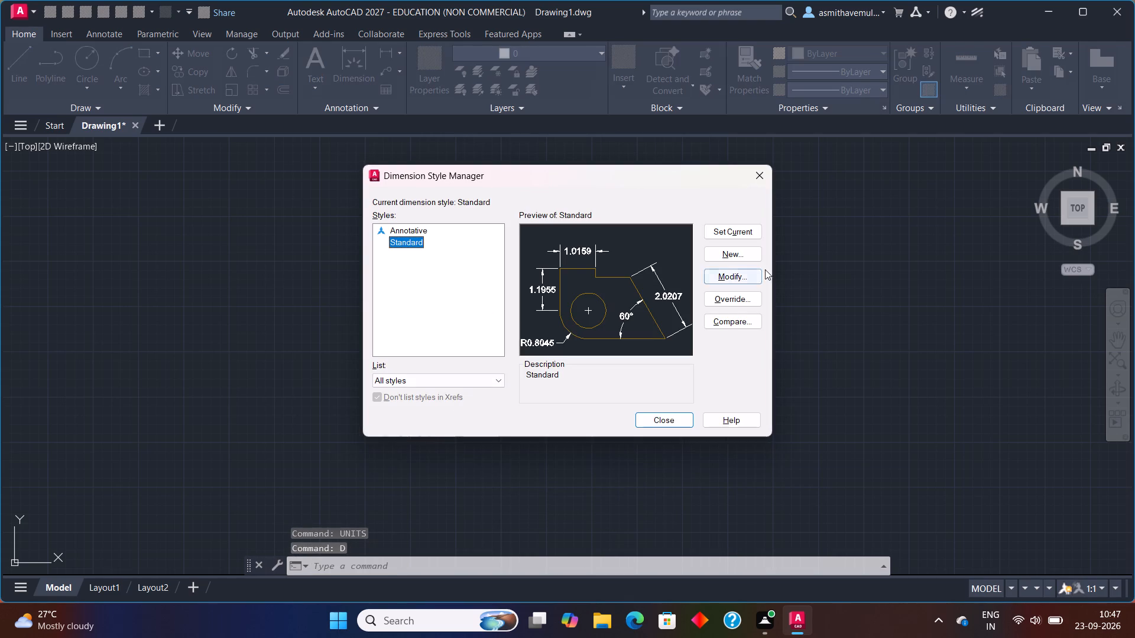
left_click(750, 269)
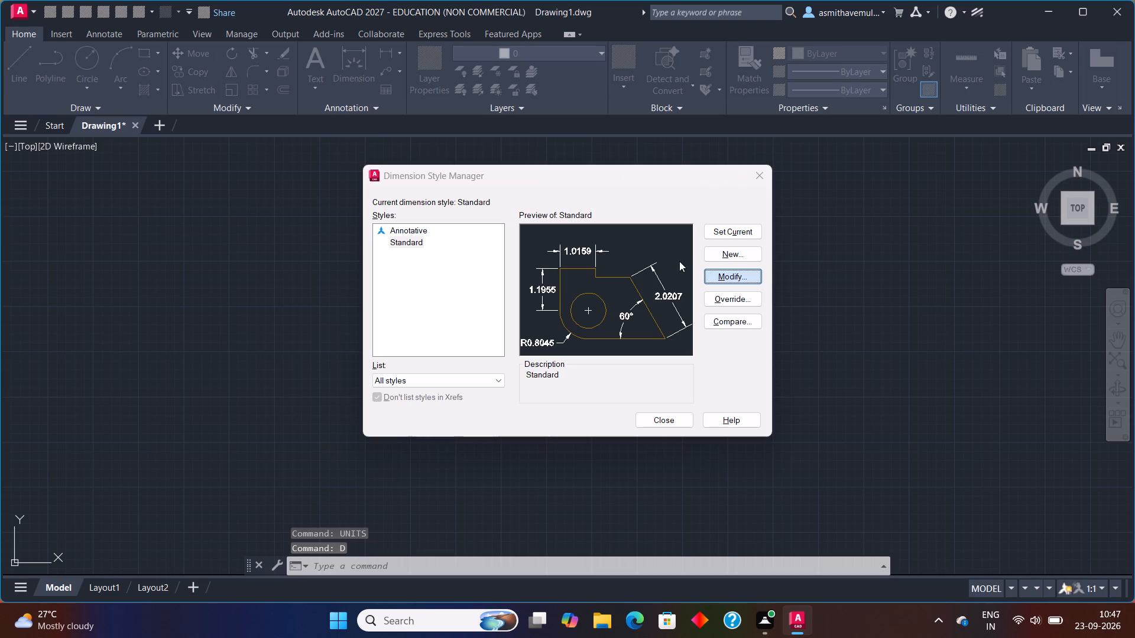
left_click(475, 143)
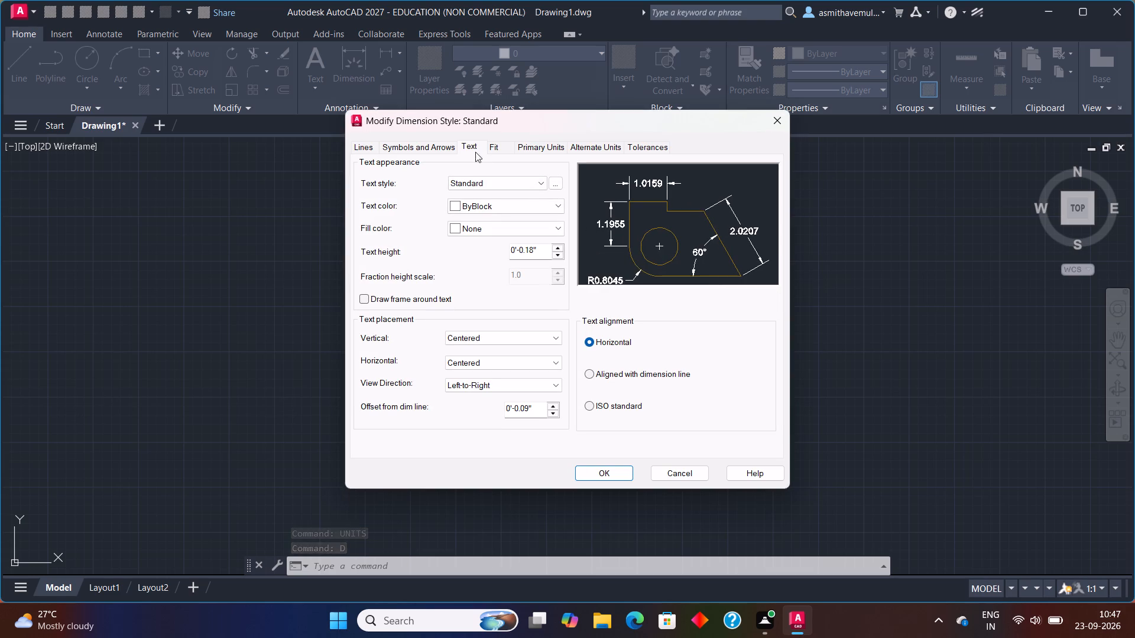
left_click(462, 137)
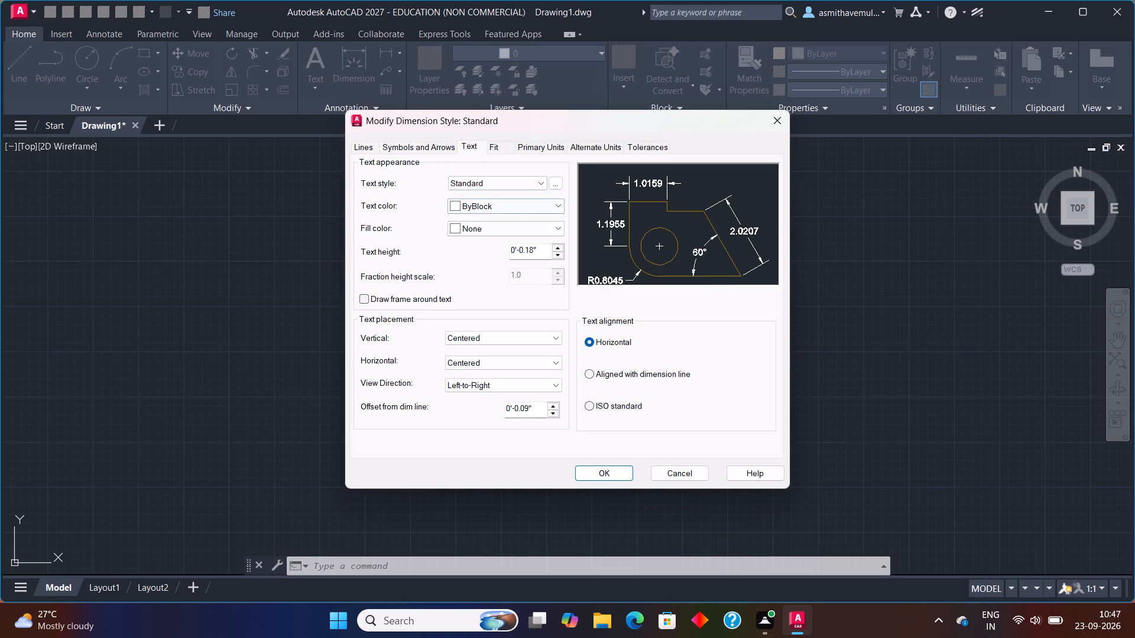
left_click(541, 250)
key("BackSpace")
key("BackSpace")
key("BackSpace")
key("BackSpace")
key("BackSpace")
key("BackSpace")
key("BackSpace")
key("BackSpace")
key("BackSpace")
key("BackSpace")
key("BackSpace")
key("BackSpace")
key("BackSpace")
key("BackSpace")
key("BackSpace")
key("BackSpace")
key("BackSpace")
key("BackSpace")
key("1")
key("apostrophe")
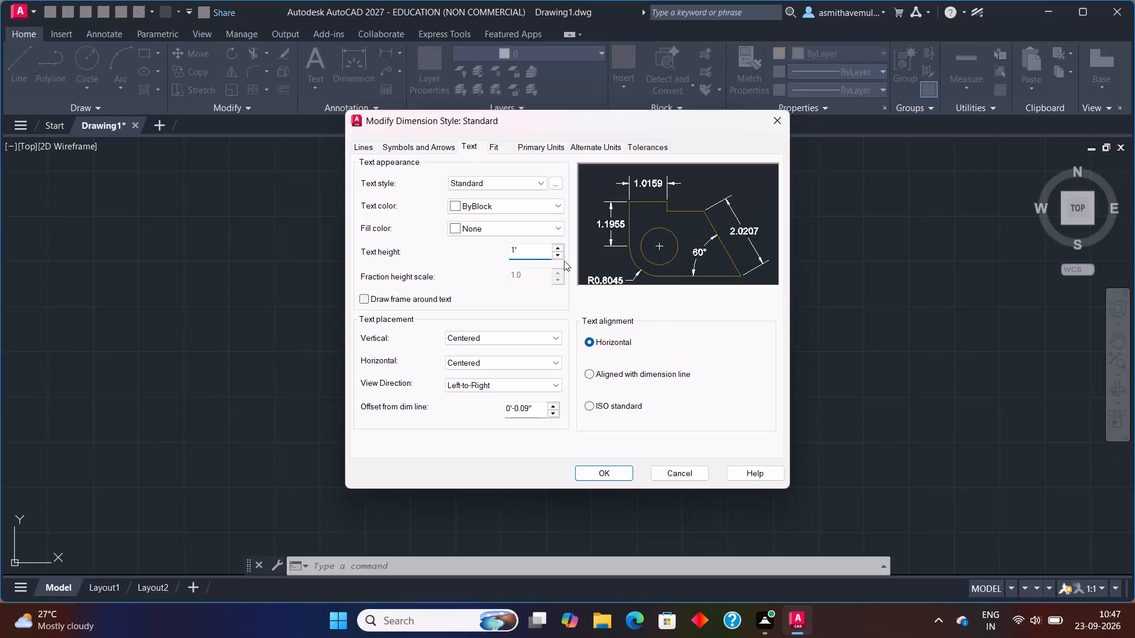
Set the dimension style's primary linear units to Engineering format with precision 0'-0.0".
left_click(524, 148)
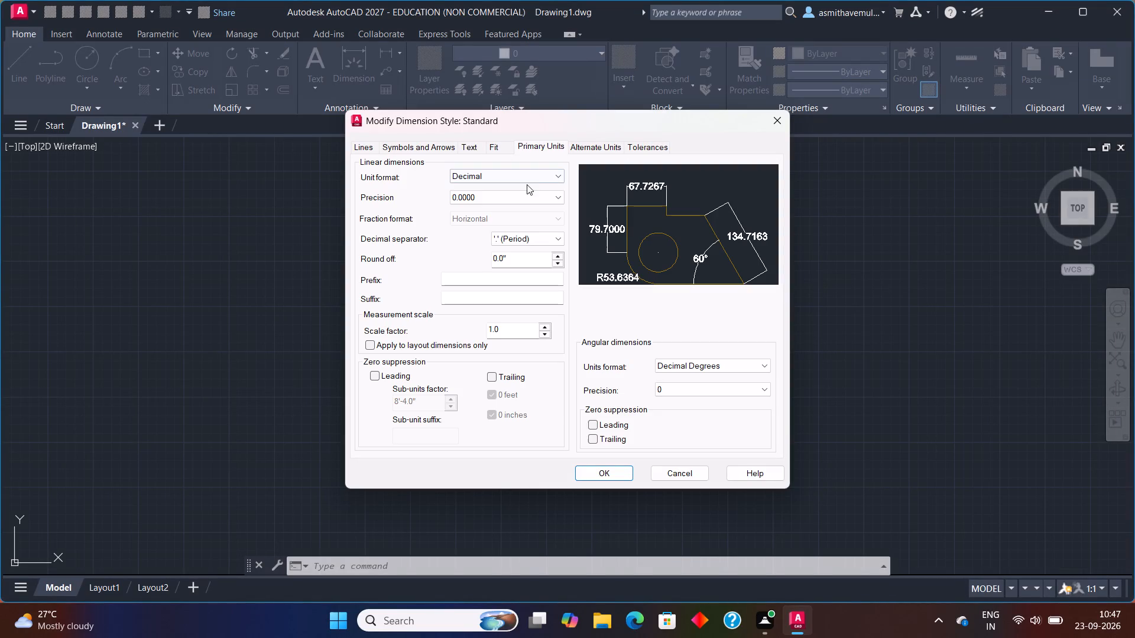
left_click(526, 171)
left_click(534, 208)
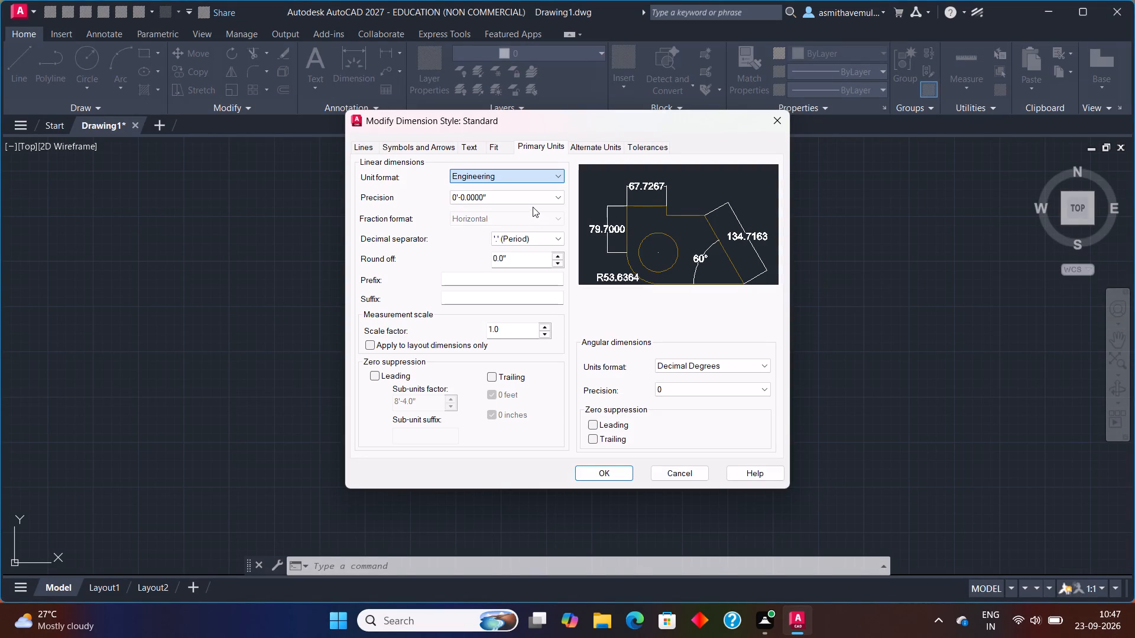
left_click(540, 197)
left_click(541, 220)
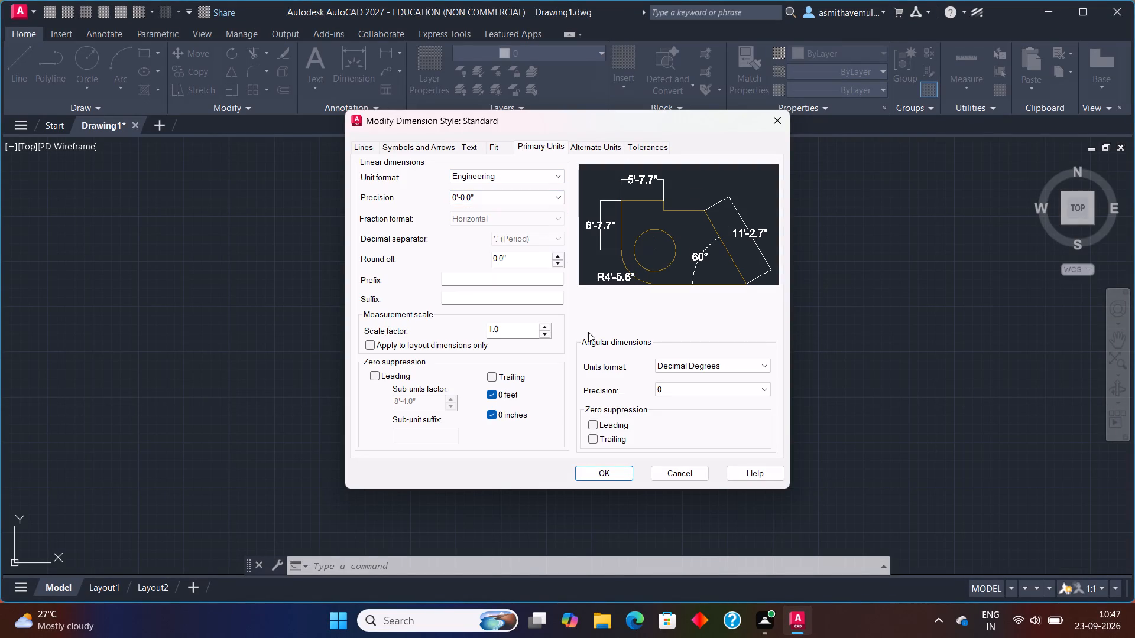
Align the dimension text with the dimension line, save the modified Standard style, make it current and leave the Dimension Style Manager.
left_click(479, 142)
left_click(587, 373)
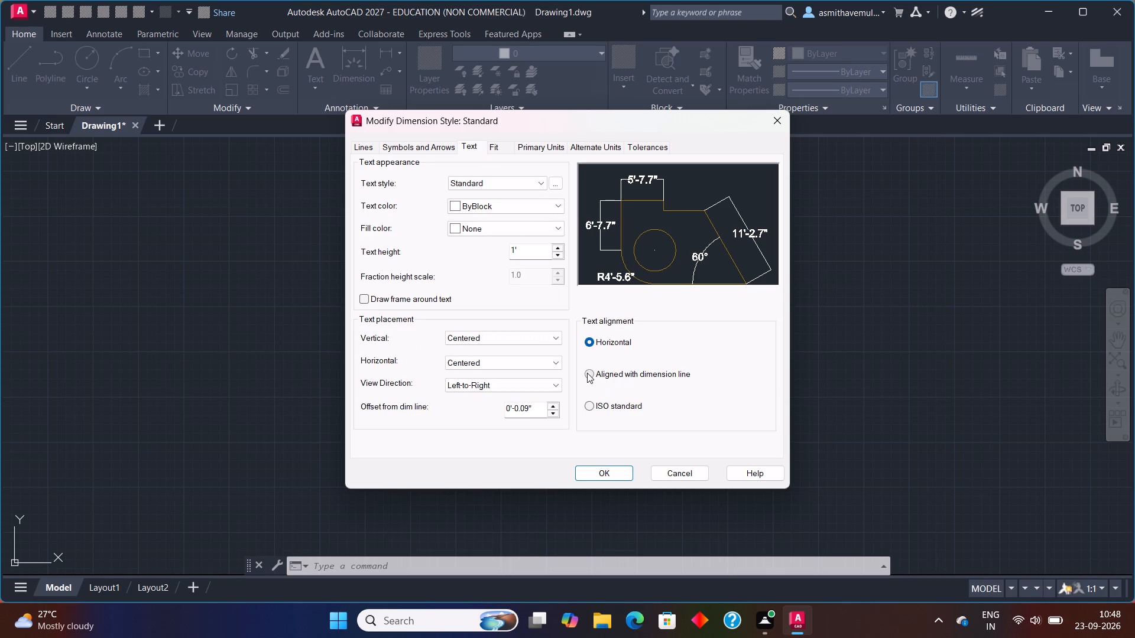
left_click(621, 473)
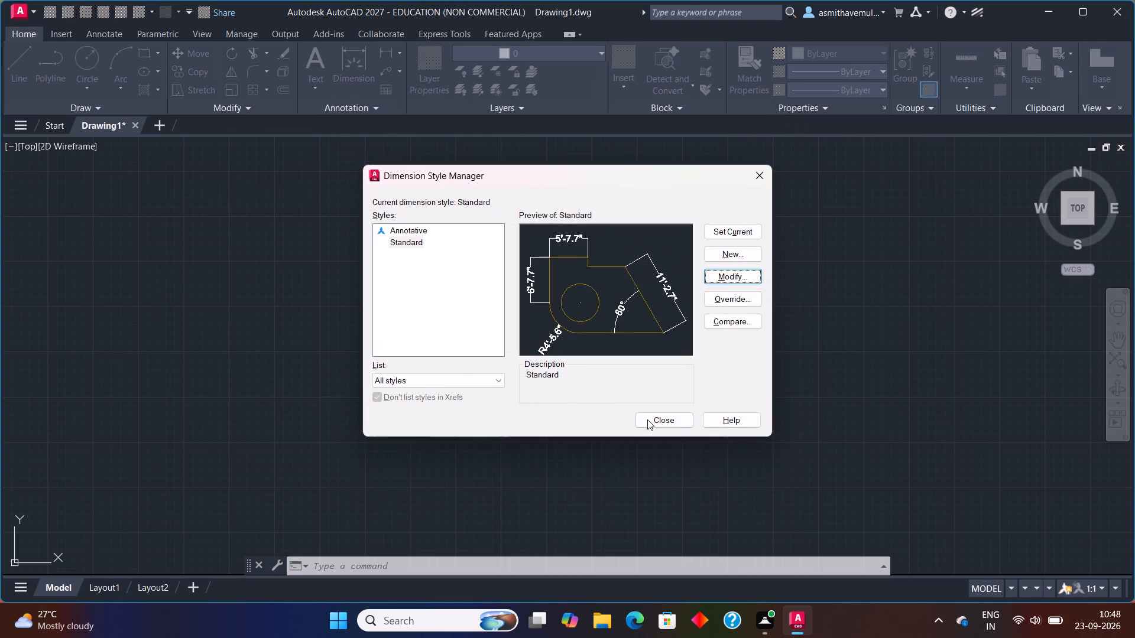
left_click(724, 233)
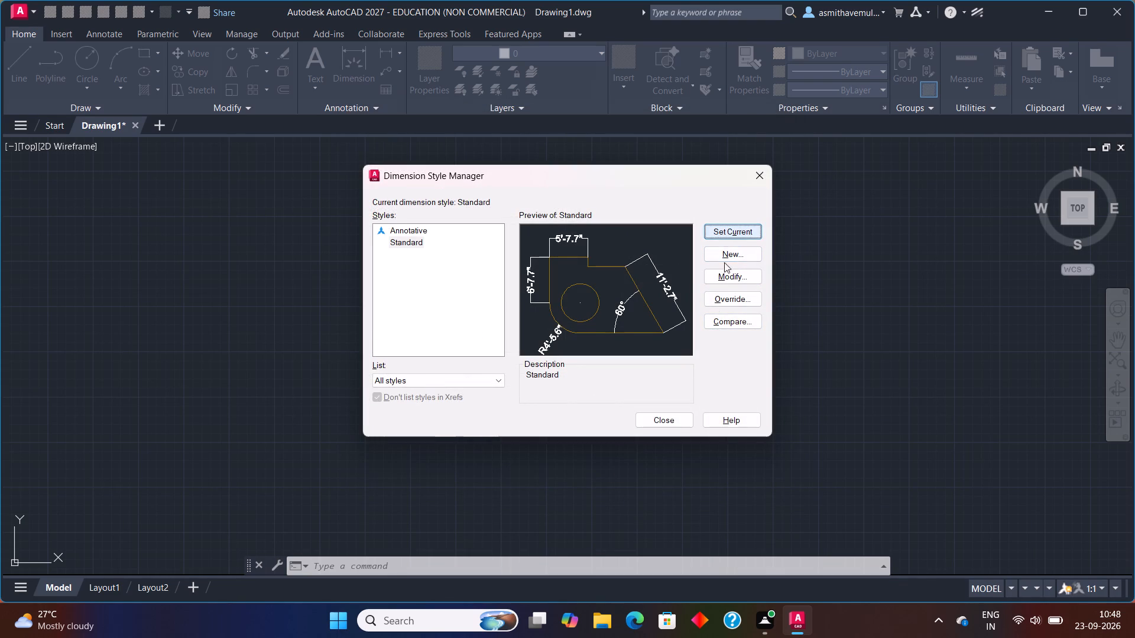
left_click(674, 417)
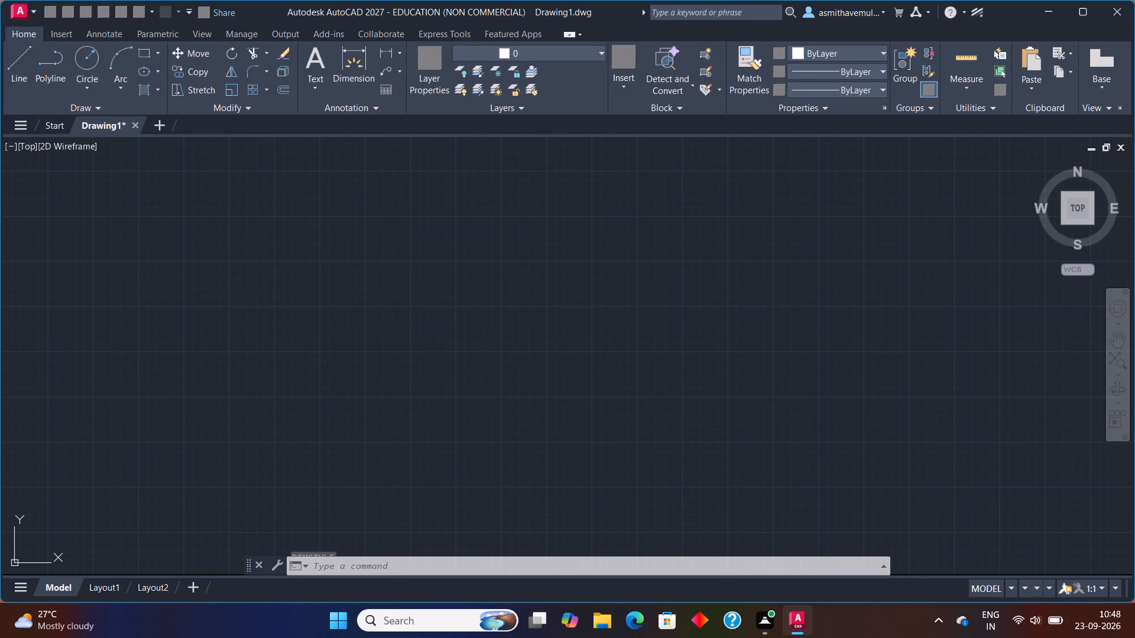
Draw a rectangle with length 26' and width 50' using the Dimensions option.
type("REC")
key("Return")
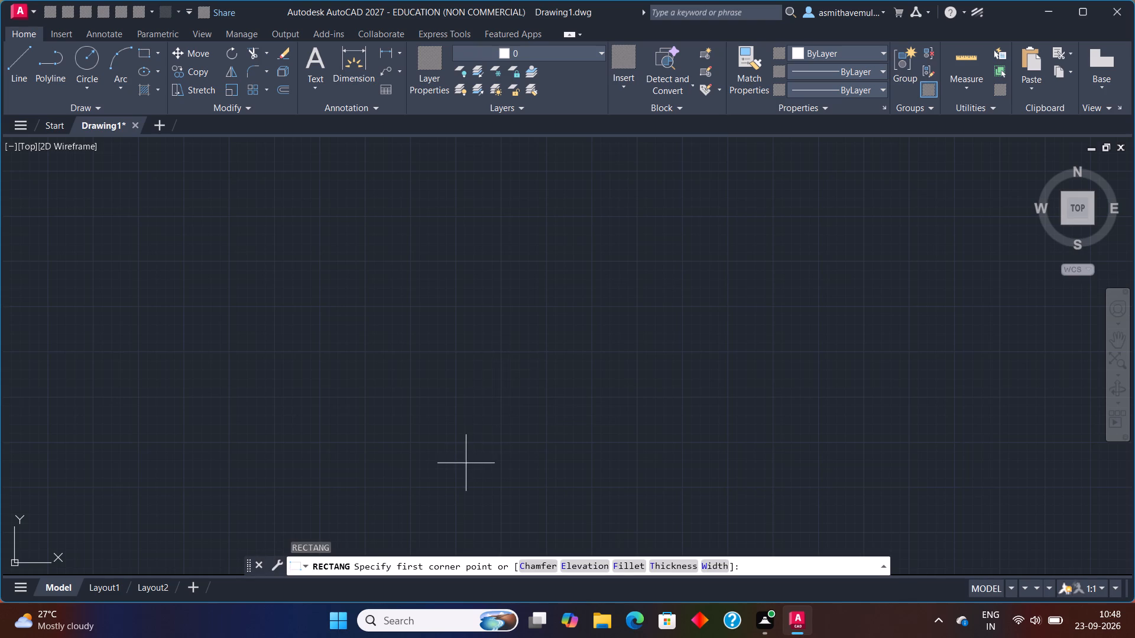
left_click(465, 471)
key("d")
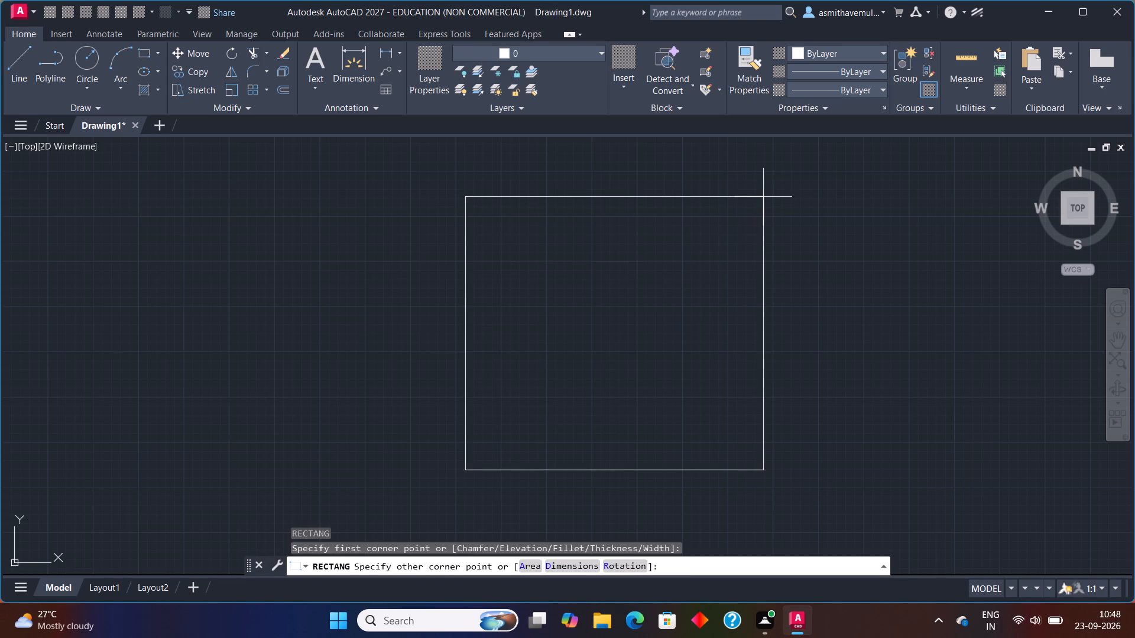
key("Return")
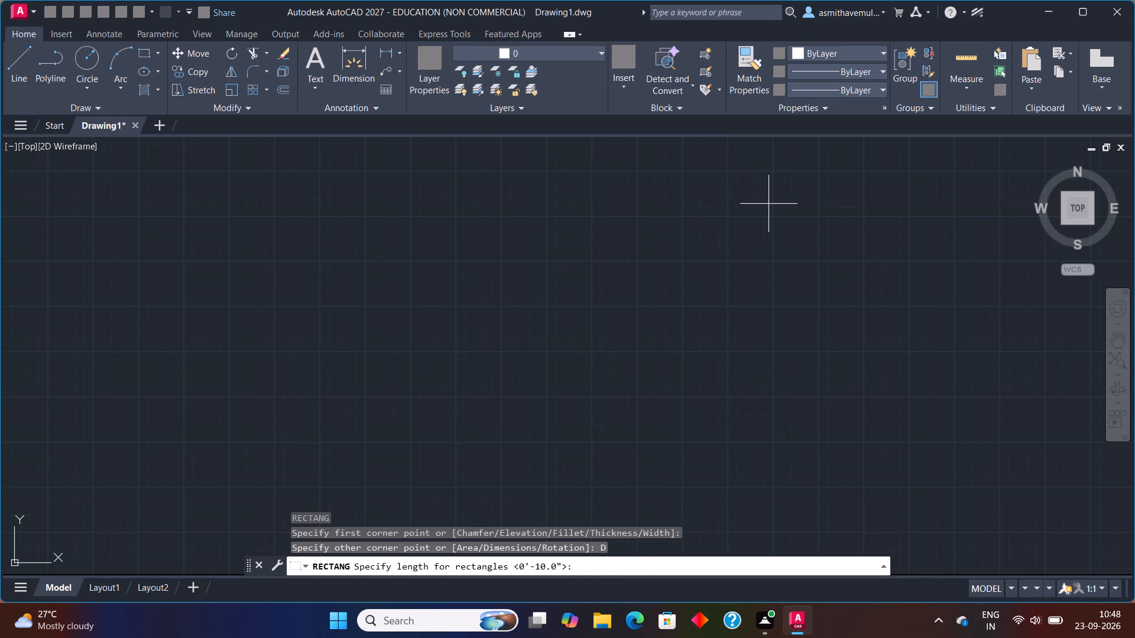
key("2")
key("6")
key("apostrophe")
key("Return")
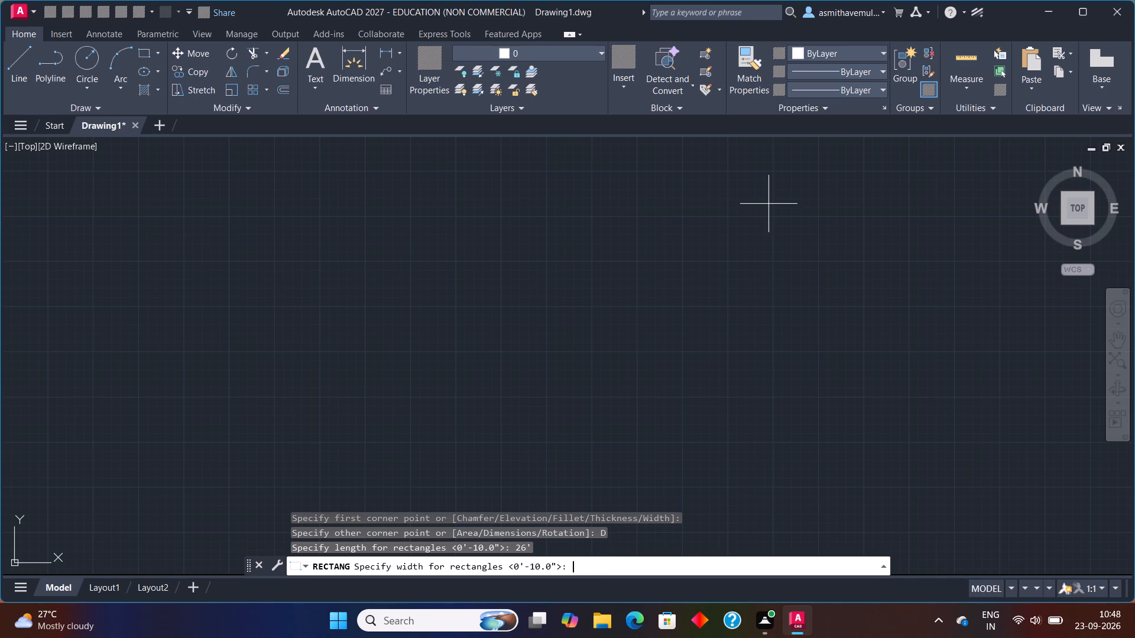
type("50'")
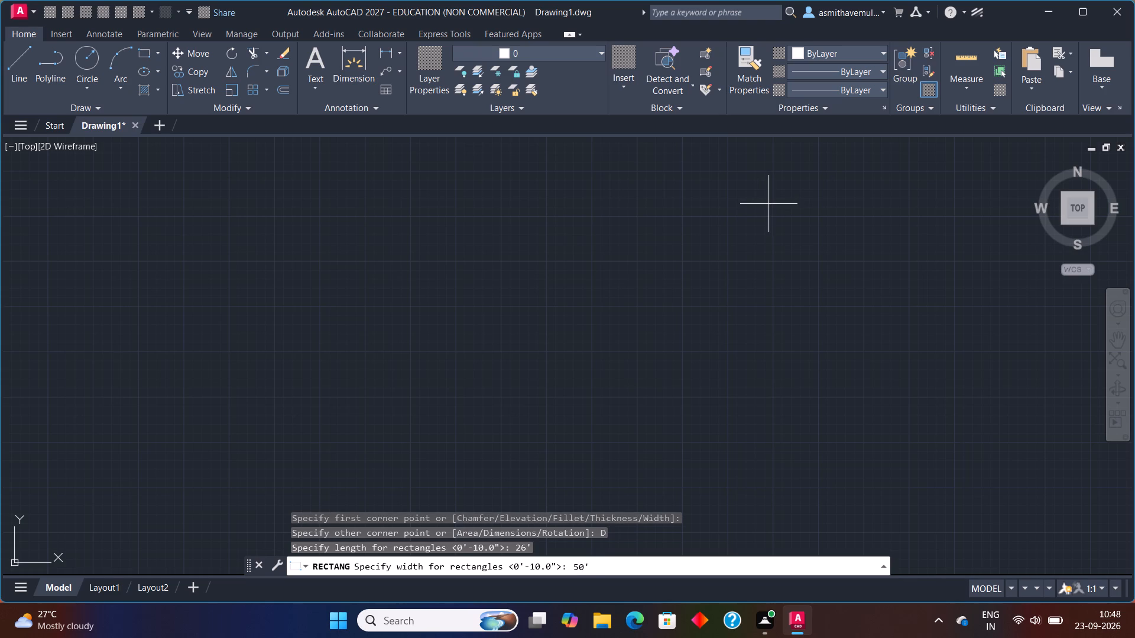
key("Return")
left_click(773, 200)
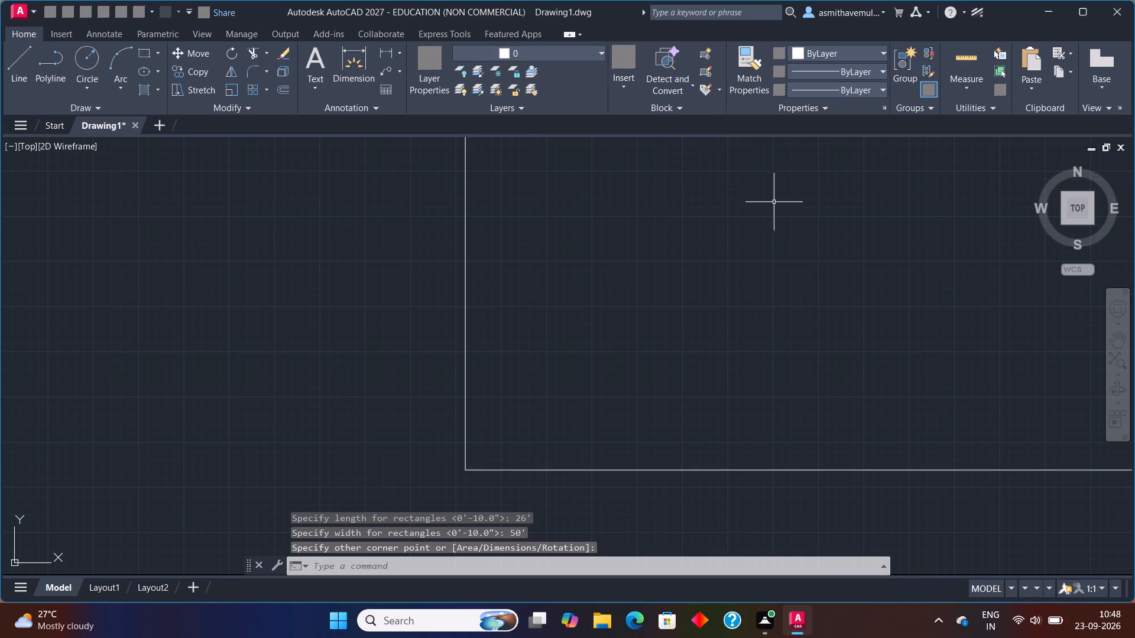
Move the UCS origin horizontally away from the rectangle's lower-left corner to a free spot farther left, and deselect the UCS icon.
scroll(766, 279, "down", 2)
middle_click_drag(780, 319, 653, 444)
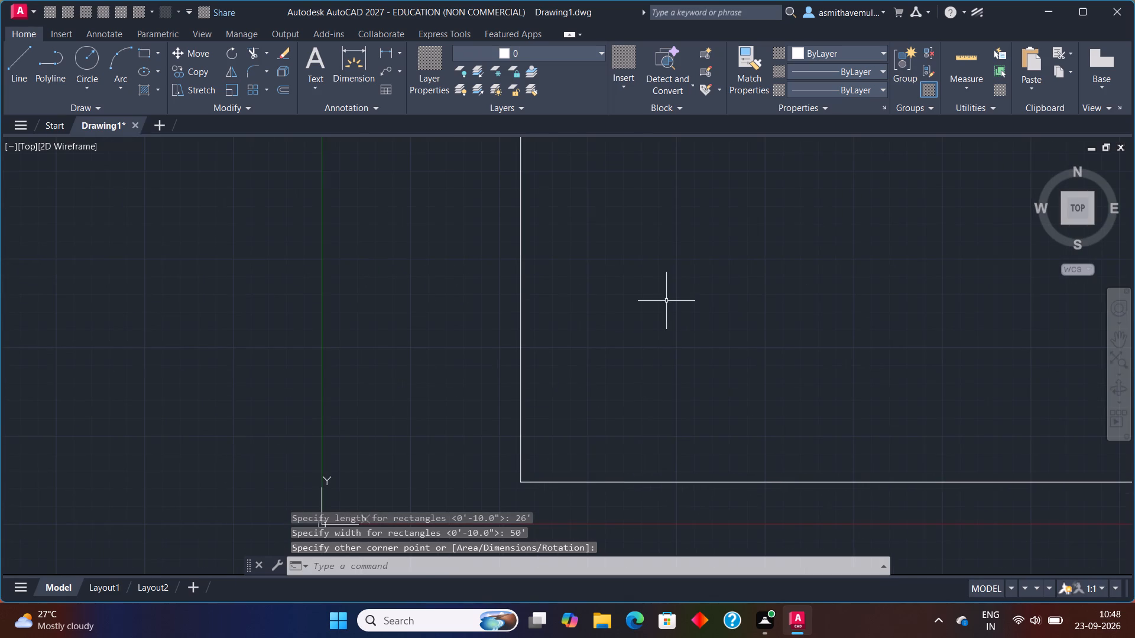
double_click(667, 298)
scroll(667, 298, "down", 4)
middle_click_drag(722, 256, 654, 340)
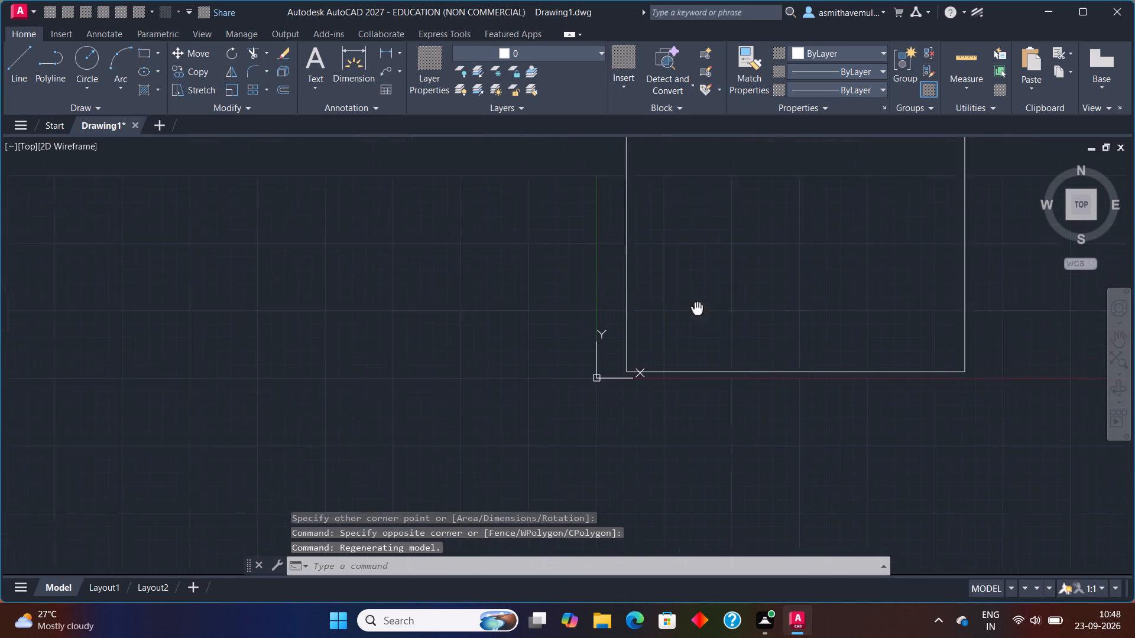
middle_click_drag(654, 340, 595, 364)
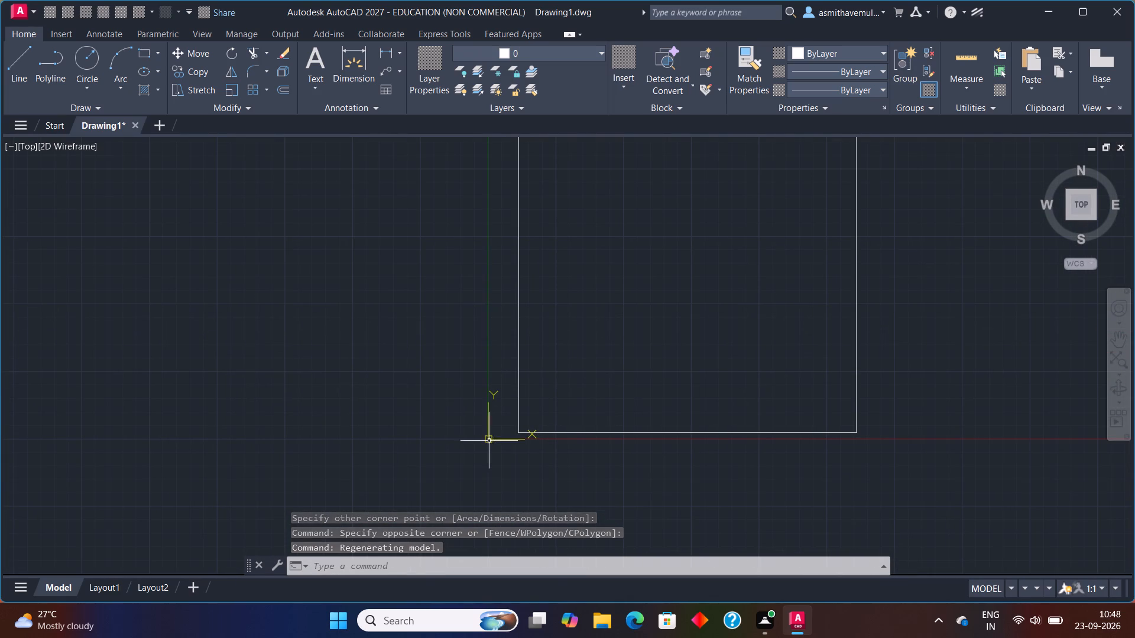
left_click(494, 444)
left_click_drag(495, 443, 360, 445)
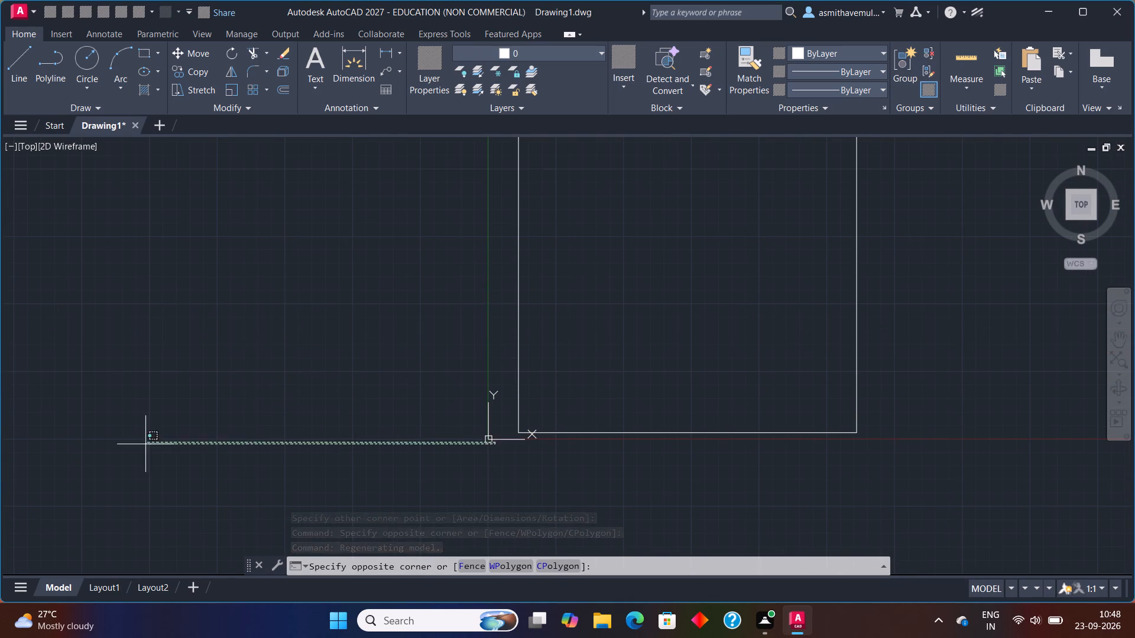
left_click(135, 444)
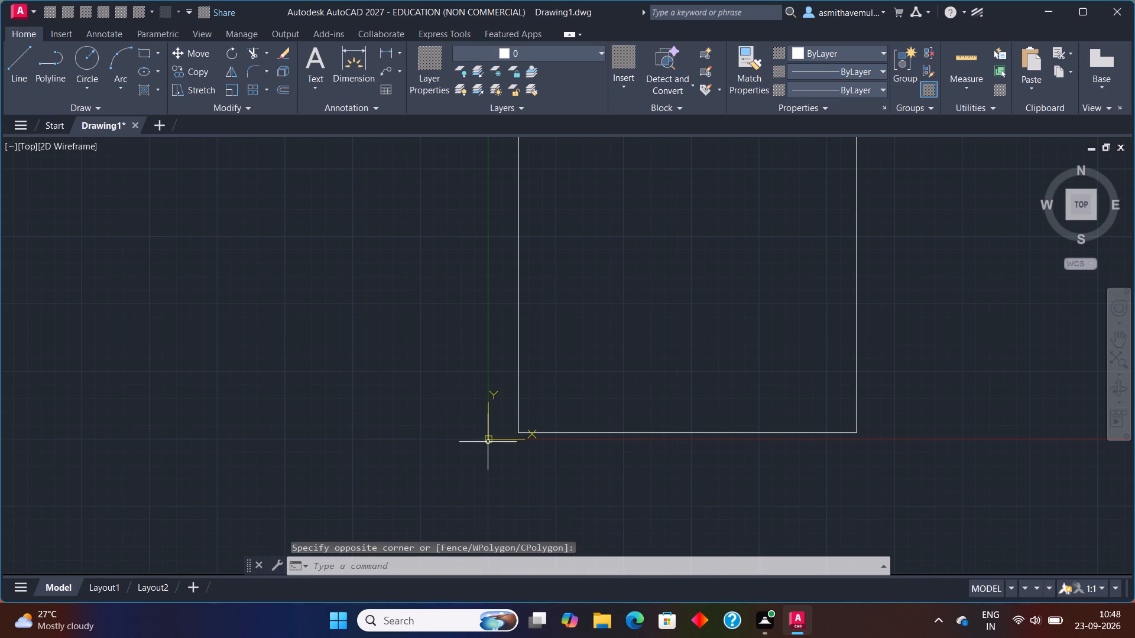
left_click(489, 440)
left_click_drag(489, 440, 255, 462)
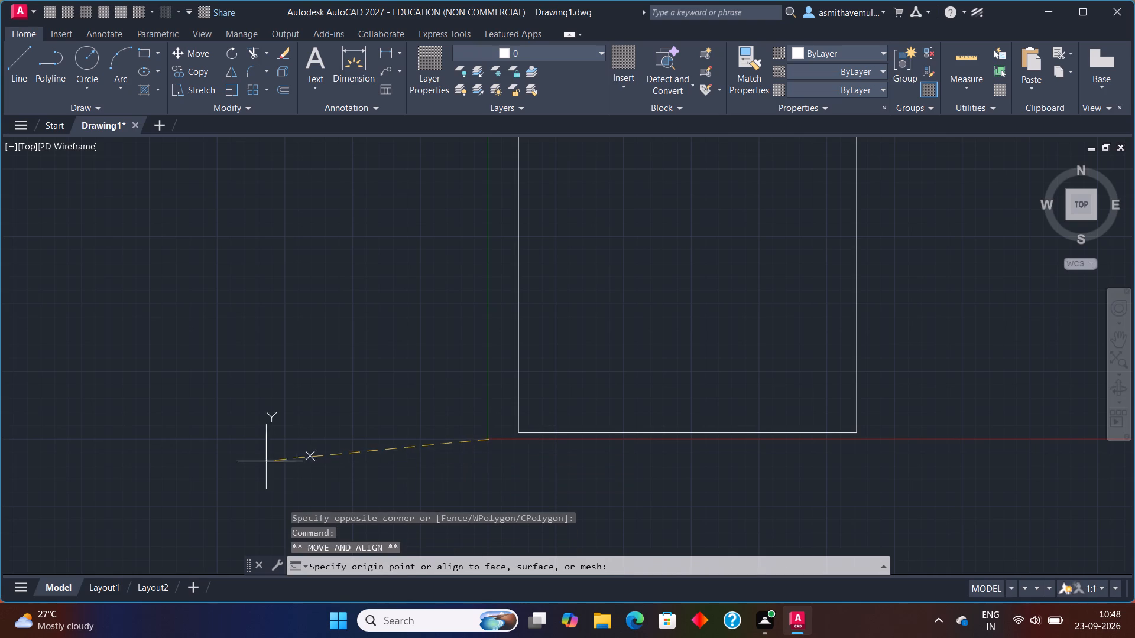
left_click_drag(255, 462, 157, 466)
left_click(151, 465)
scroll(674, 303, "down", 2)
middle_click_drag(687, 298, 555, 372)
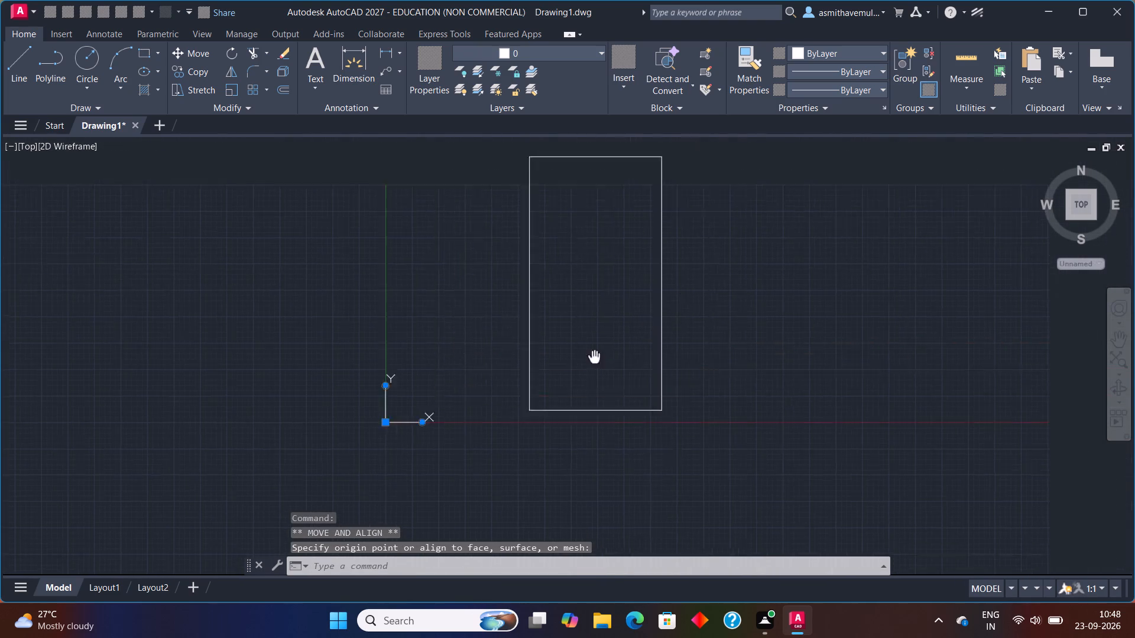
middle_click_drag(555, 372, 517, 388)
scroll(502, 362, "up", 1)
scroll(511, 298, "down", 1)
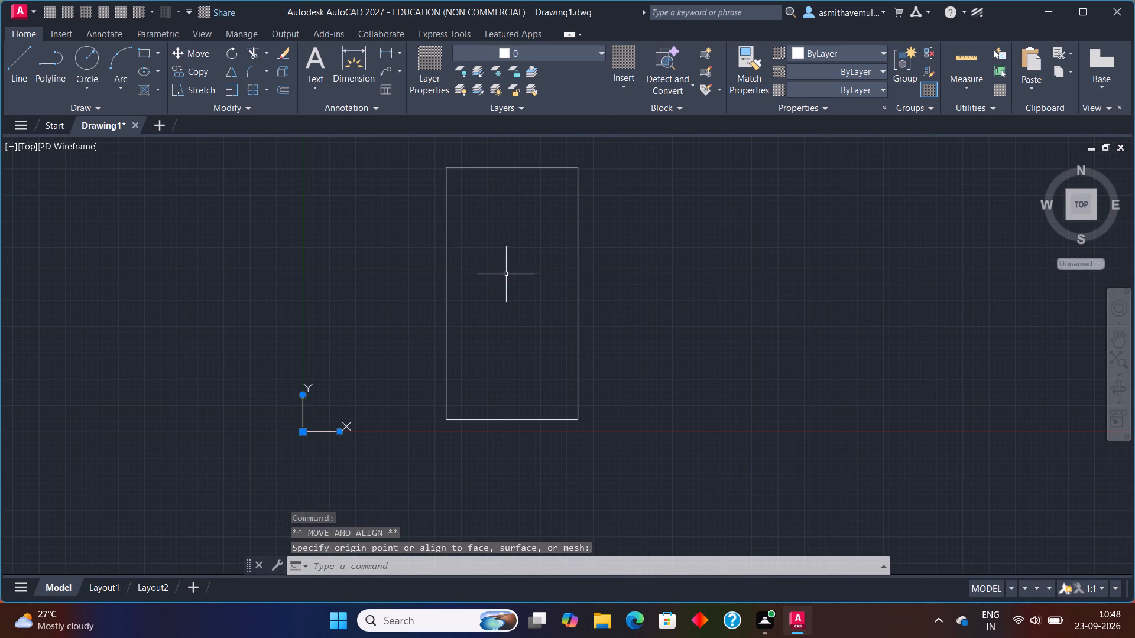
double_click(506, 275)
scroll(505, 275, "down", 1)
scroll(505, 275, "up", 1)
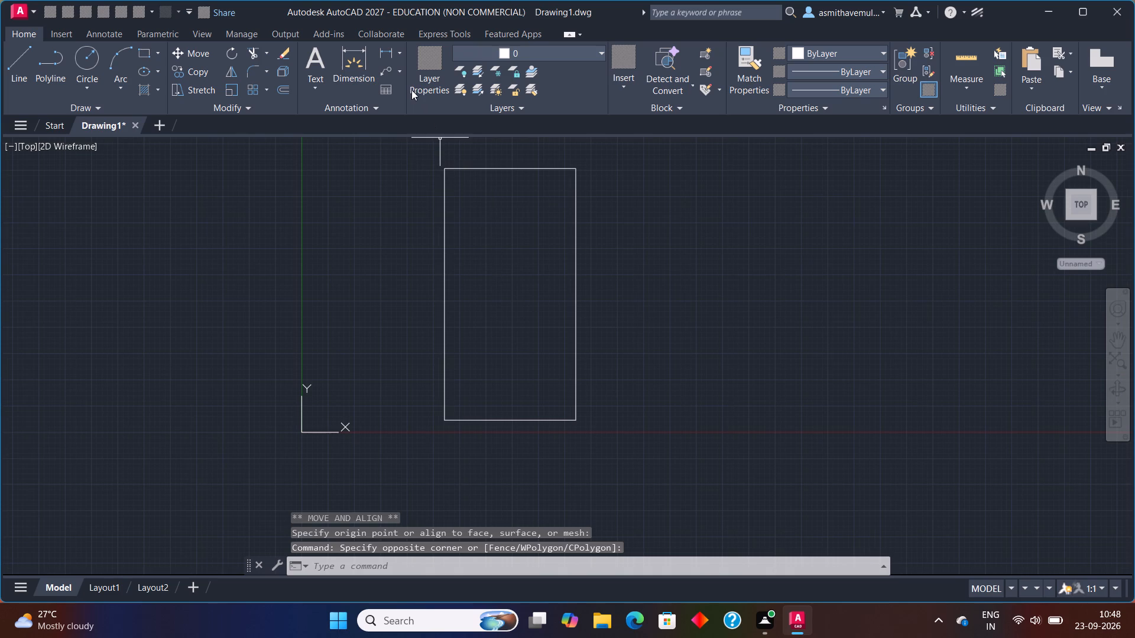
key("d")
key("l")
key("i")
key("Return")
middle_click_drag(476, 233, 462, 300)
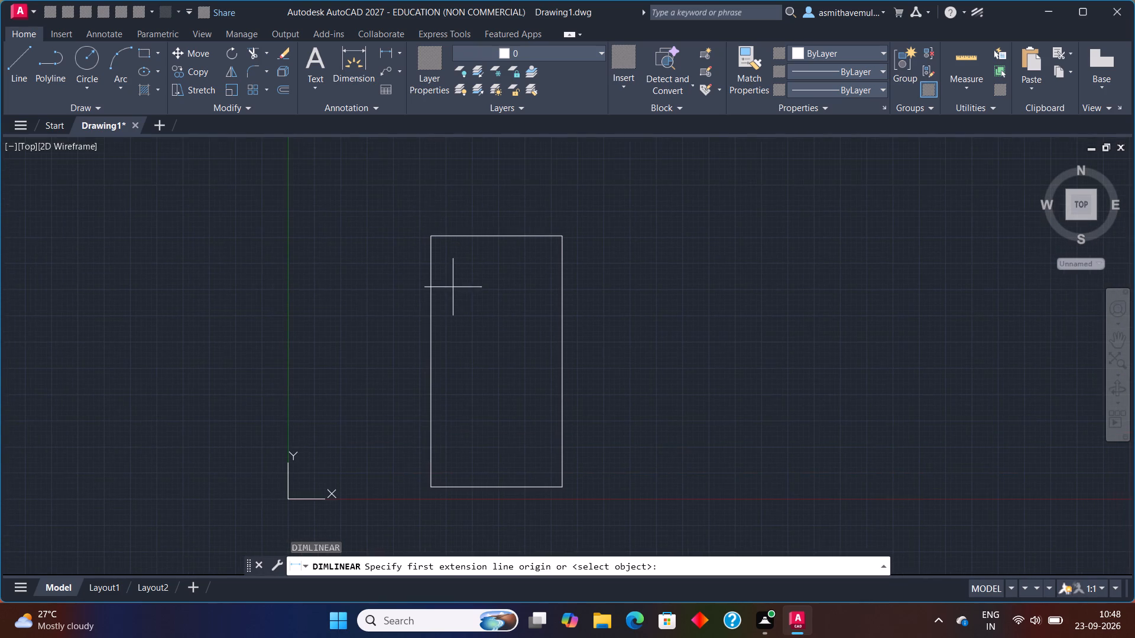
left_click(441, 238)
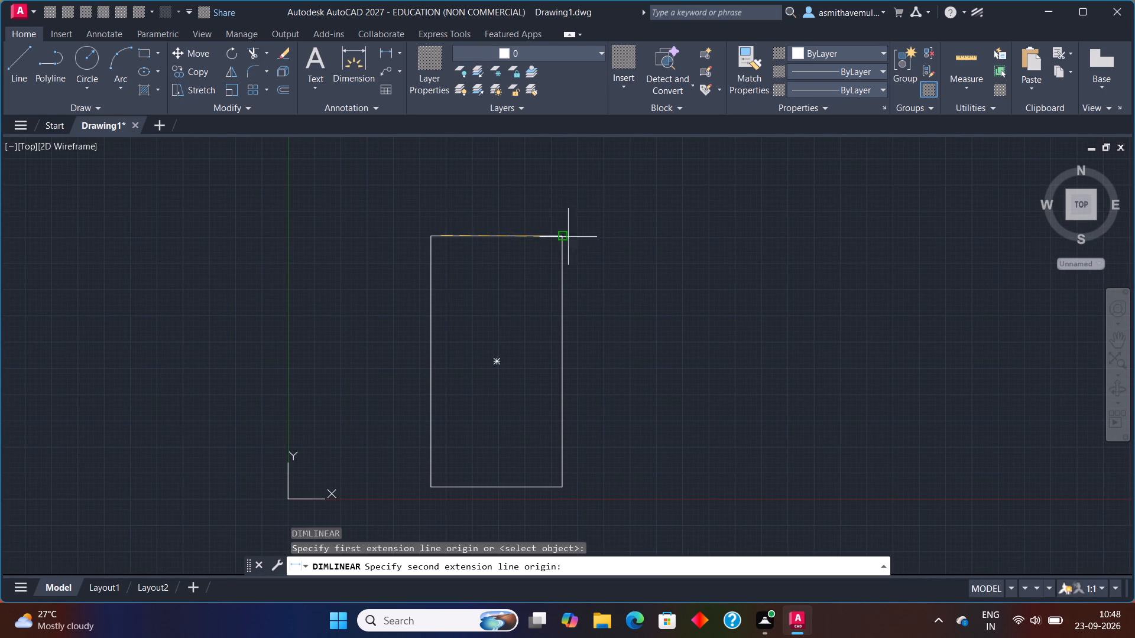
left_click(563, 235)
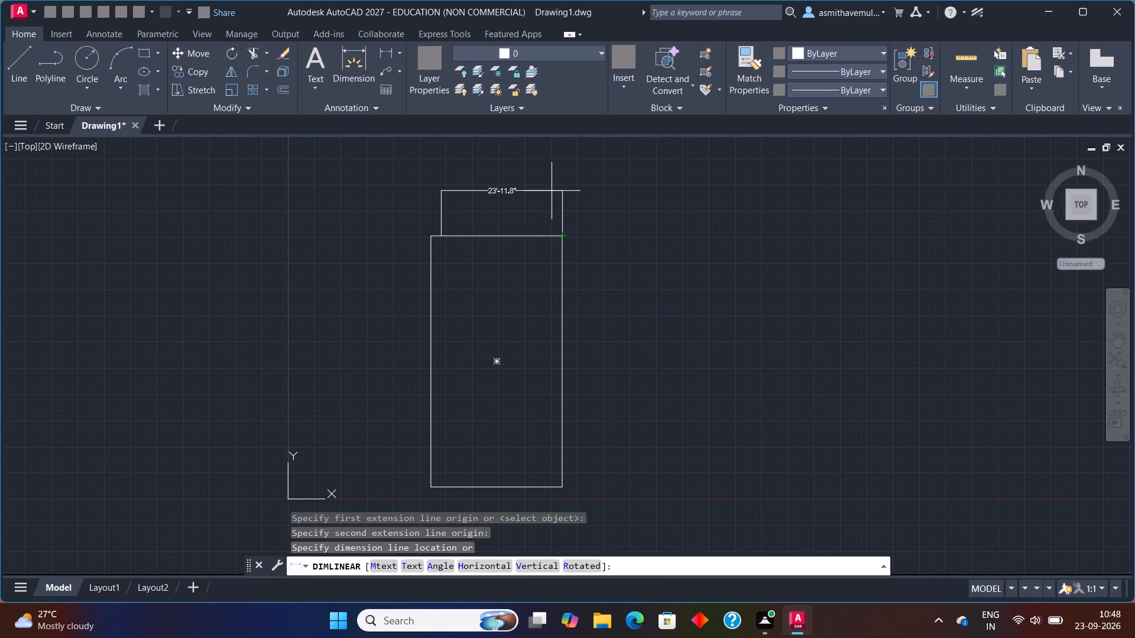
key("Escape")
Add a linear dimension between the rectangle's two top corners, placing the dimension line above the top edge.
key("d")
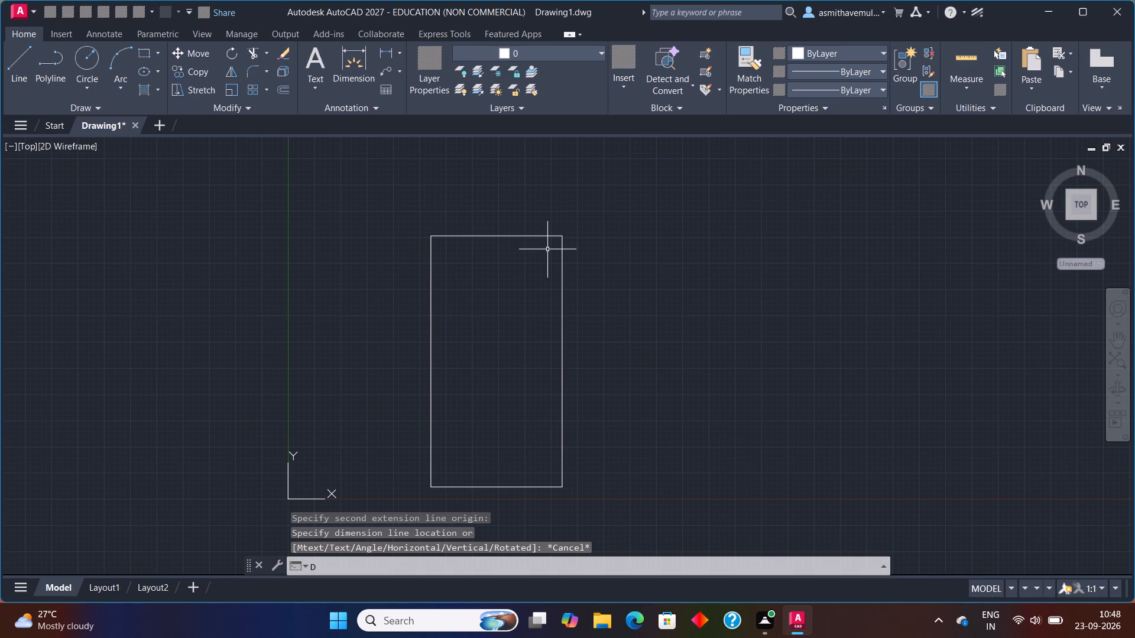
key("l")
key("i")
key("Return")
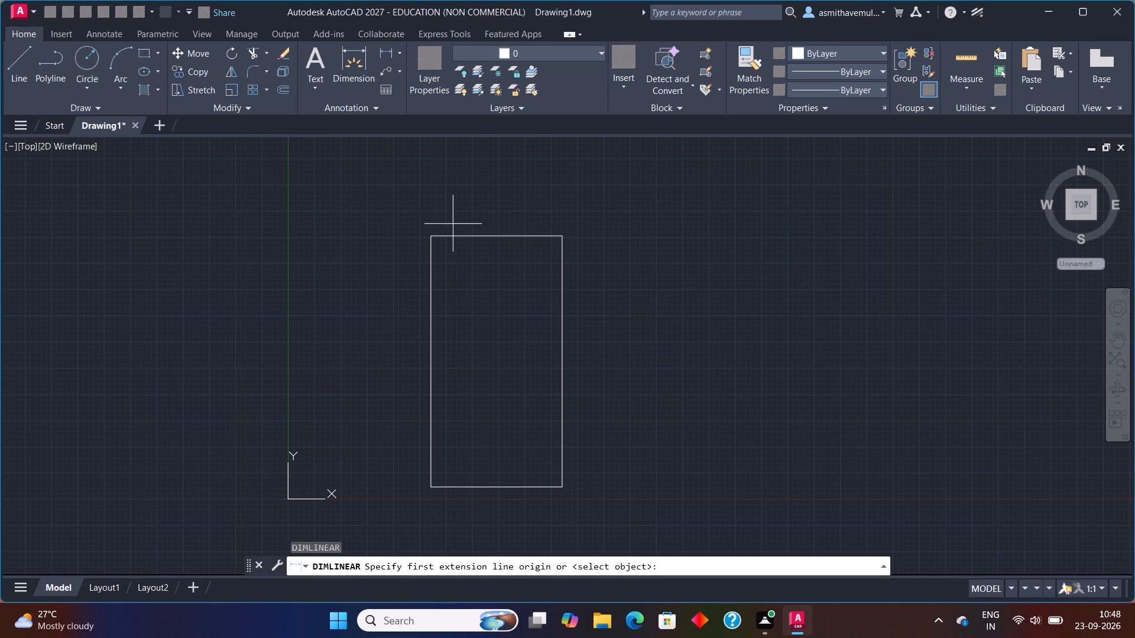
left_click(433, 236)
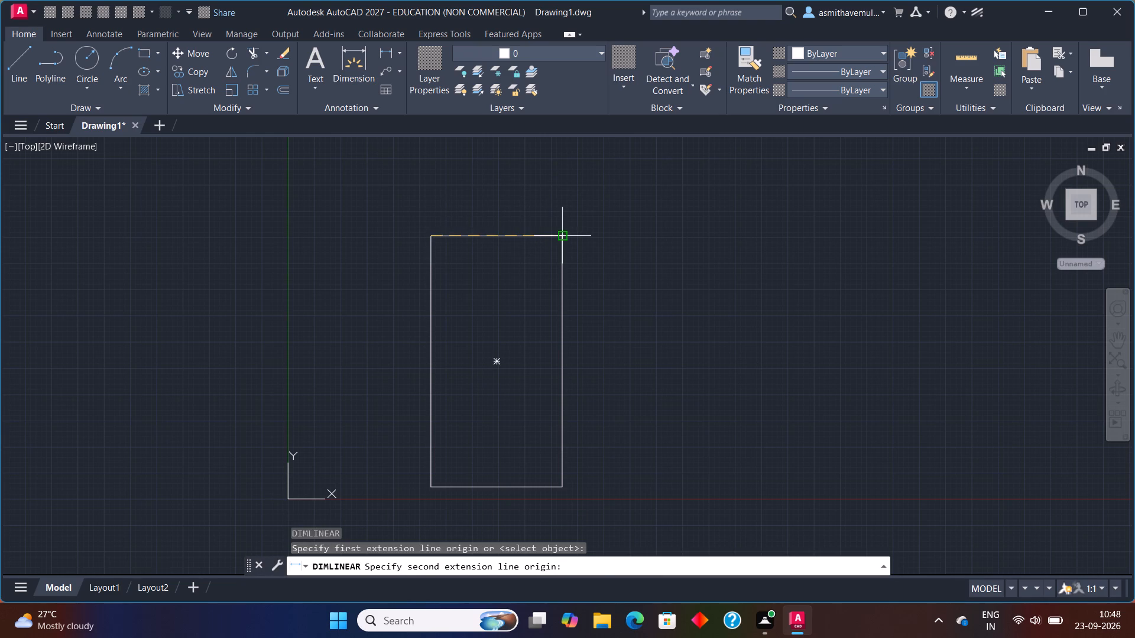
left_click(566, 236)
left_click(557, 187)
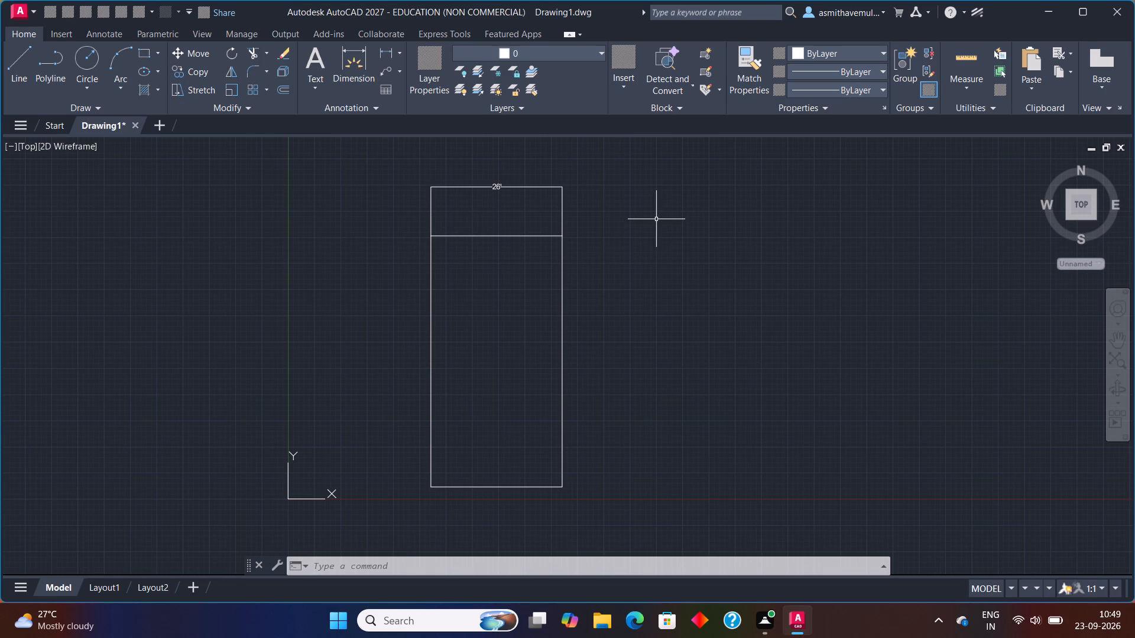
Add a vertical linear dimension along the rectangle's right edge, from top to bottom corner, placing the dimension line outside the rectangle.
key("d")
key("l")
key("i")
key("Return")
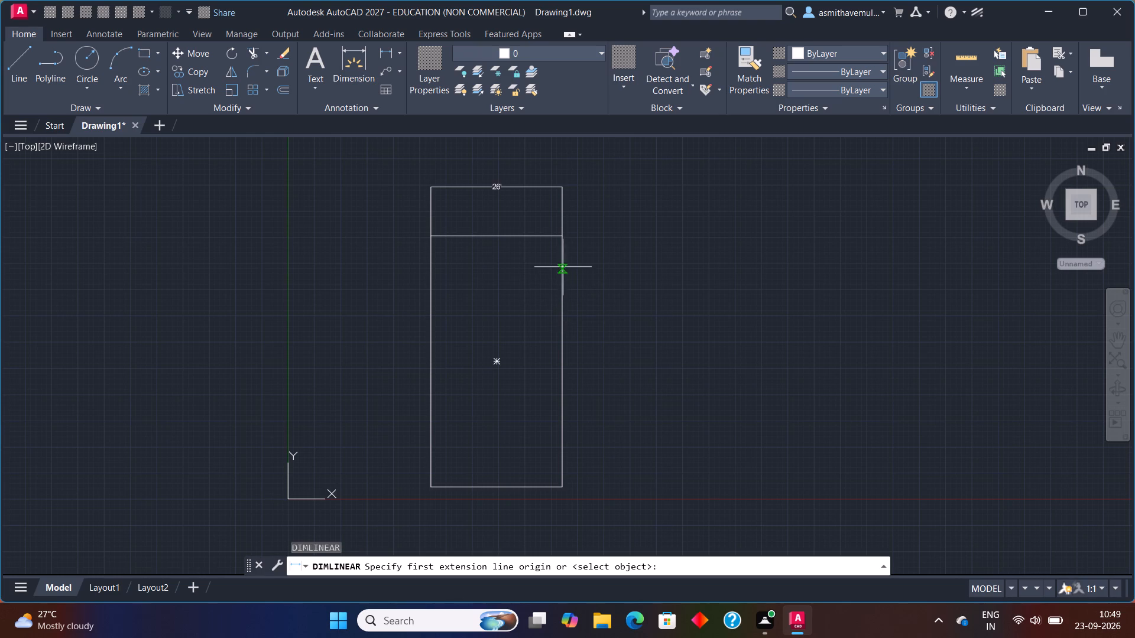
left_click(560, 237)
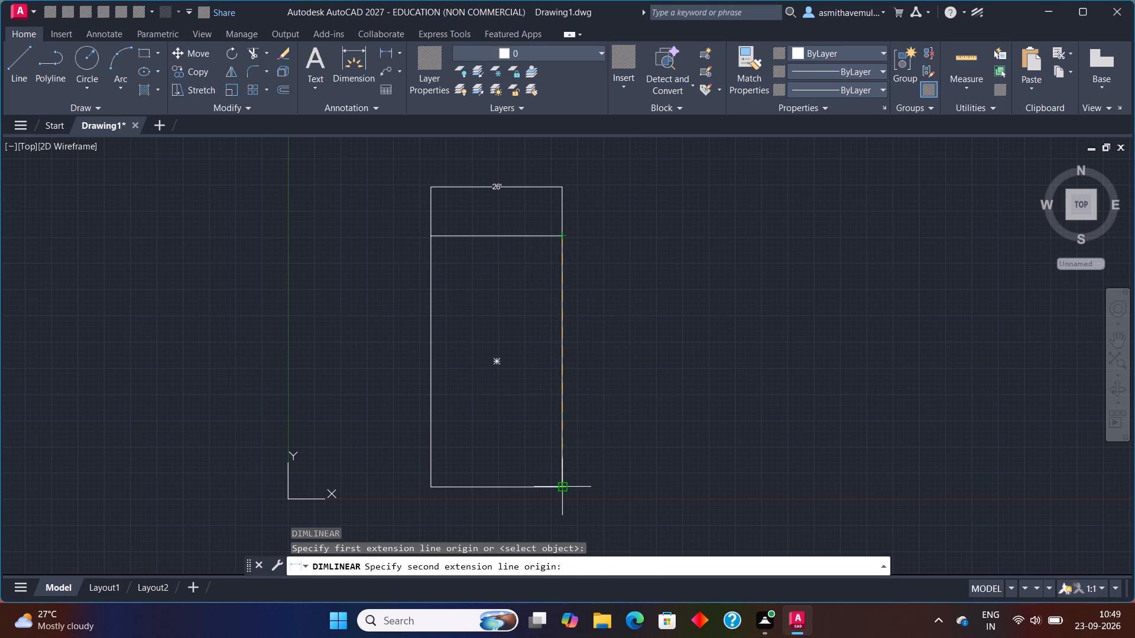
left_click(562, 487)
left_click(621, 479)
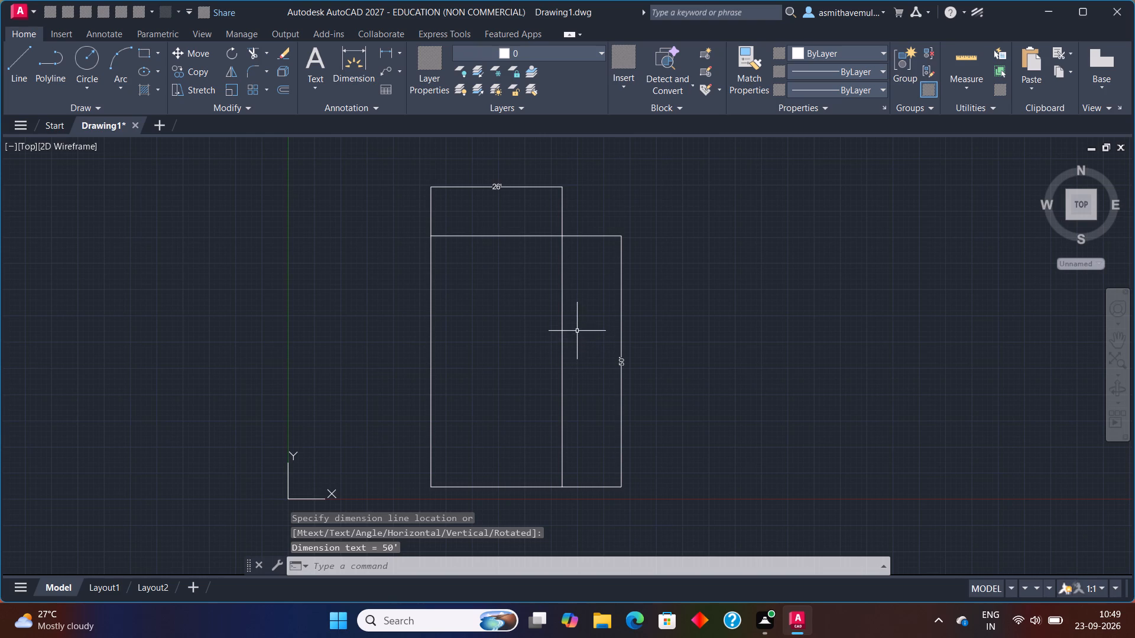
Offset the rectangle 9" inward to form the inner wall outline.
key("o")
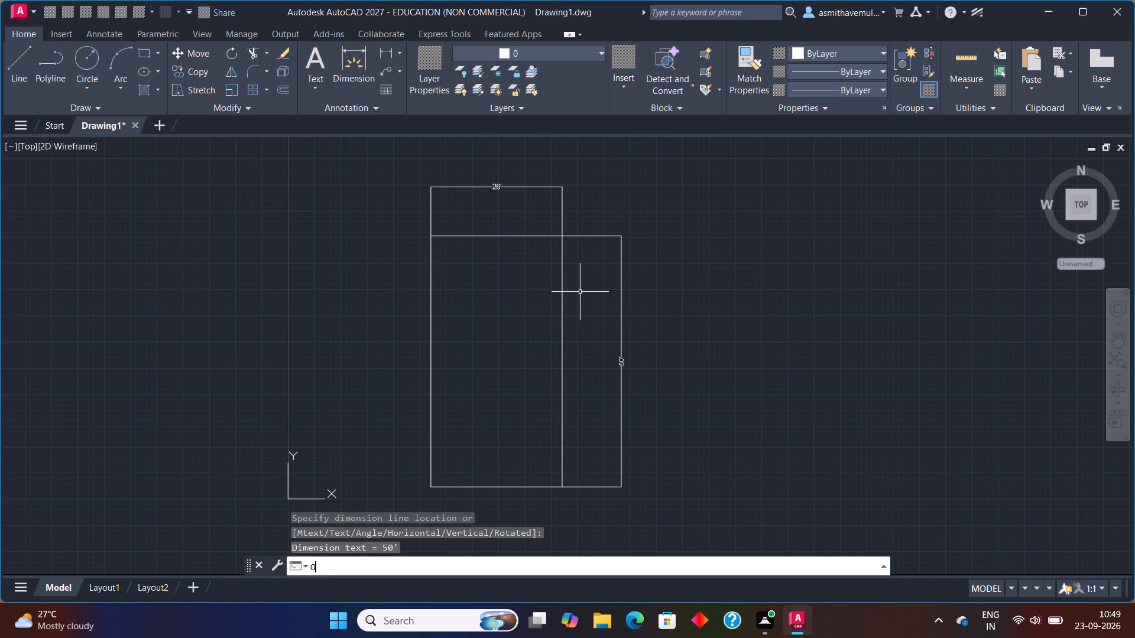
key("Return")
key("9")
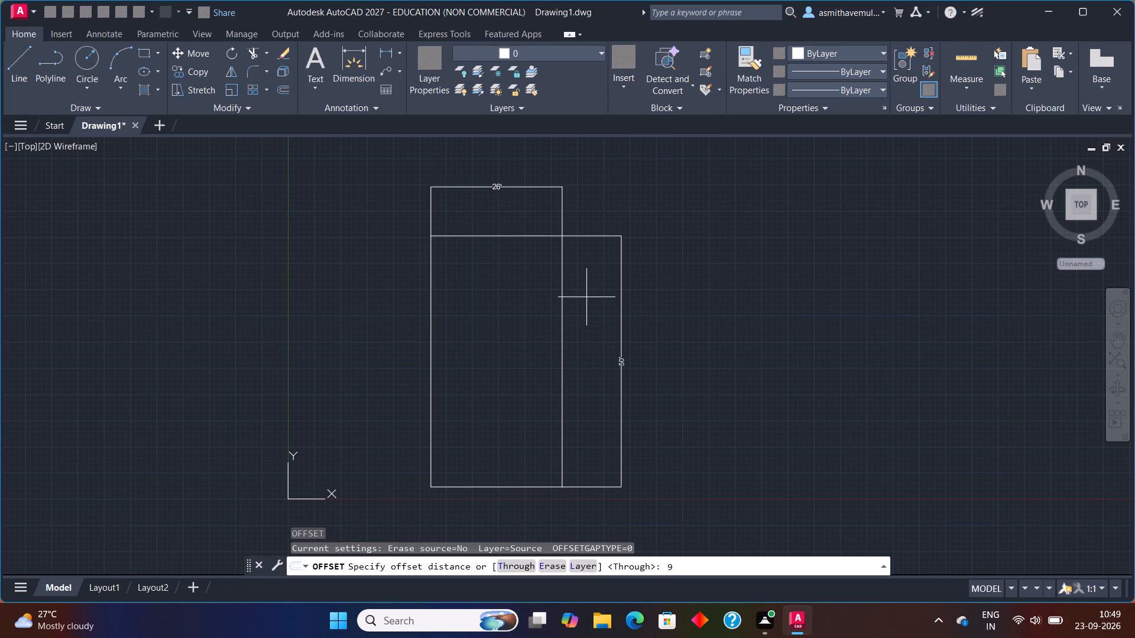
key("shift+quotedbl")
key("Return")
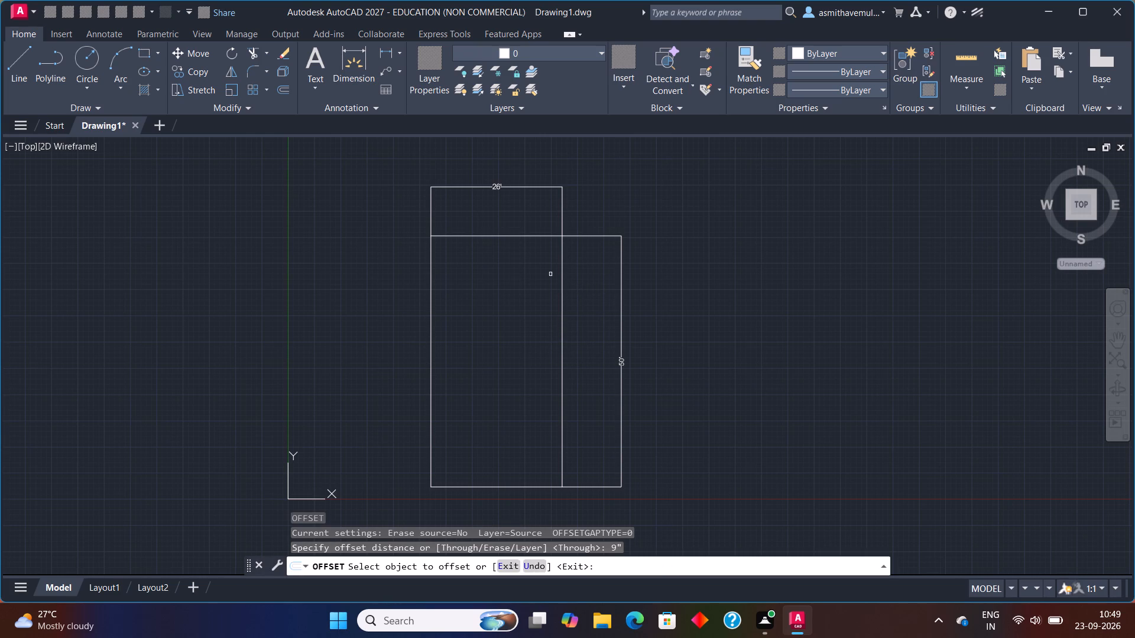
left_click(527, 235)
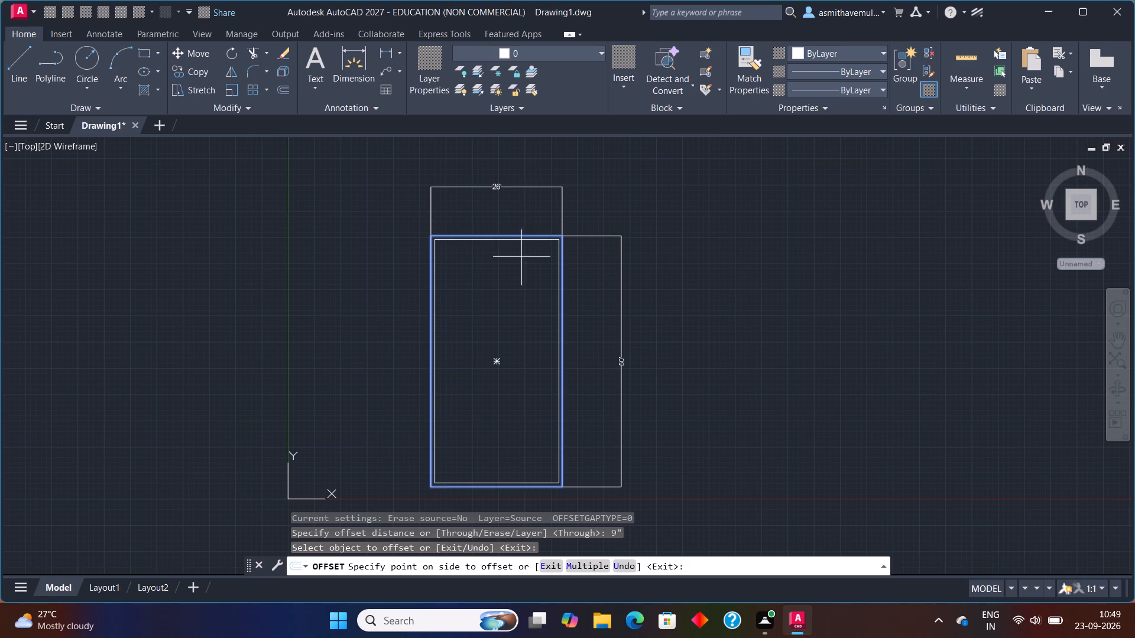
left_click(521, 259)
scroll(521, 261, "up", 1)
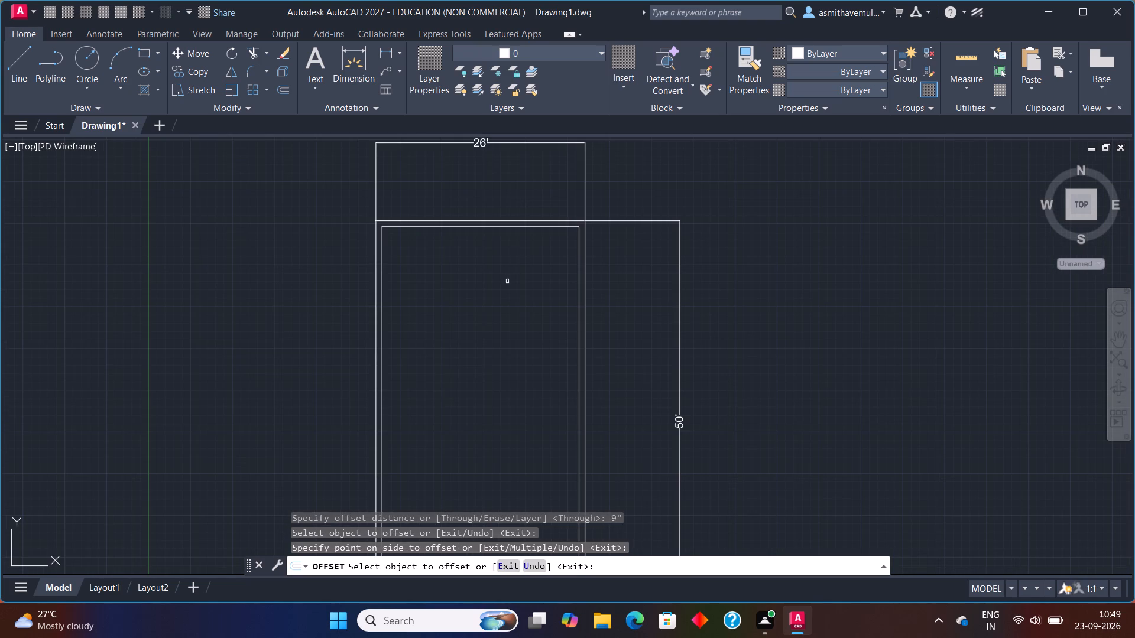
scroll(507, 282, "up", 1)
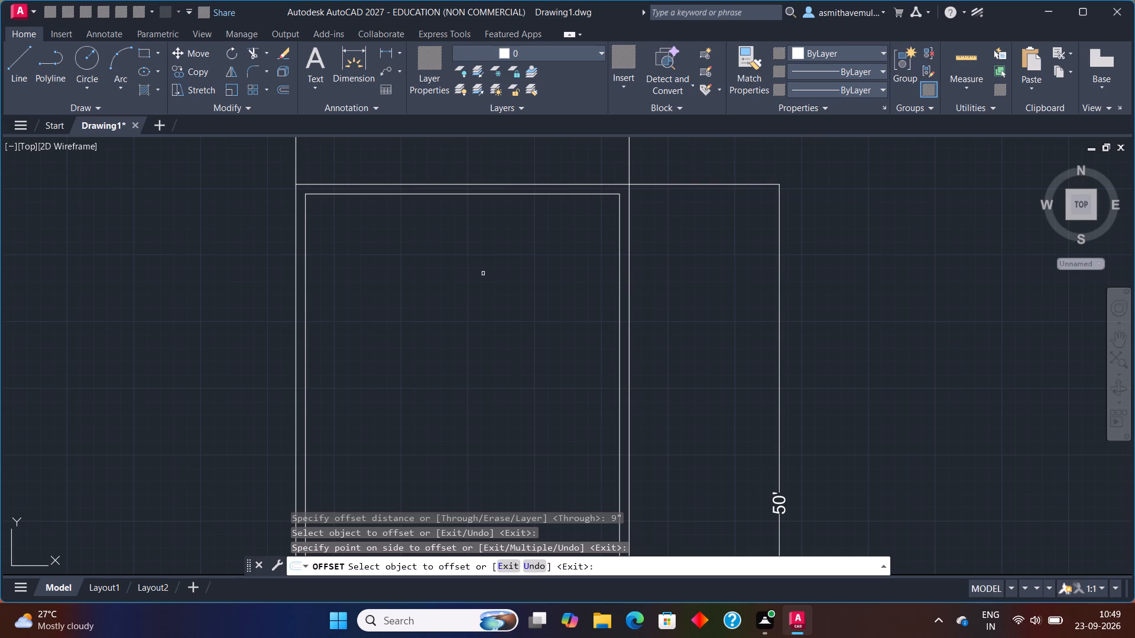
Explode the inner wall outline into separate lines.
key("Escape")
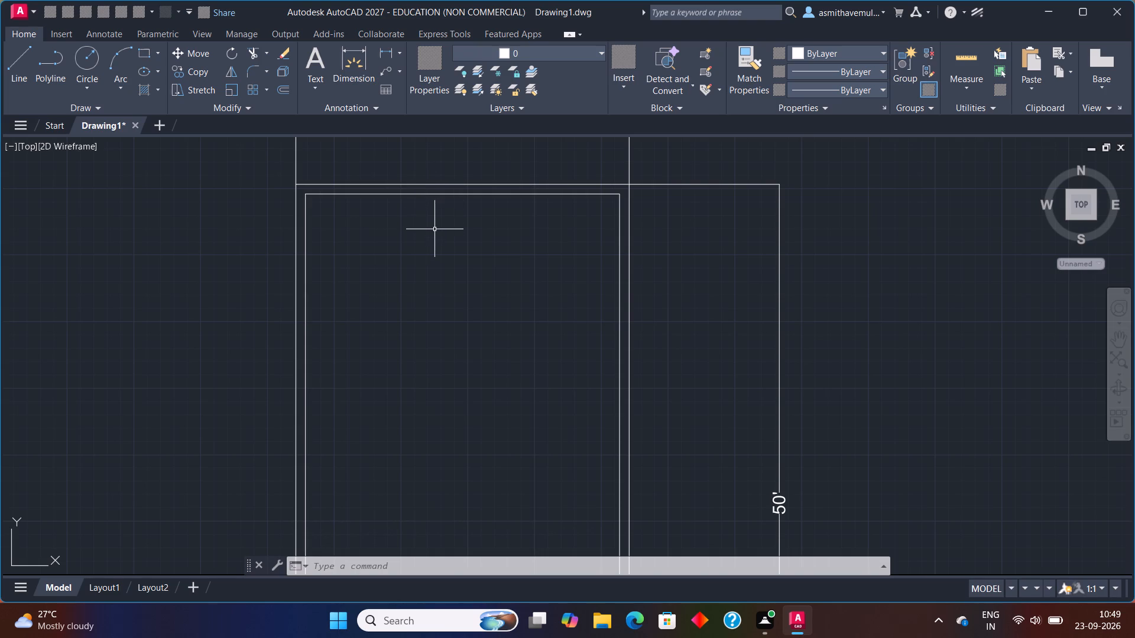
left_click(433, 193)
key("x")
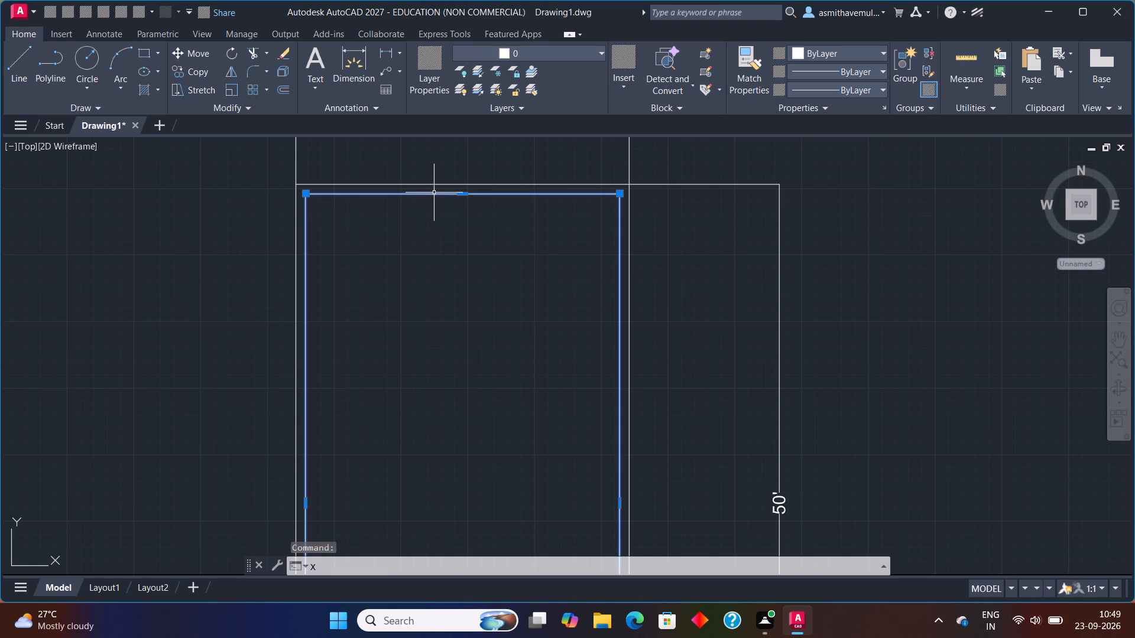
key("Return")
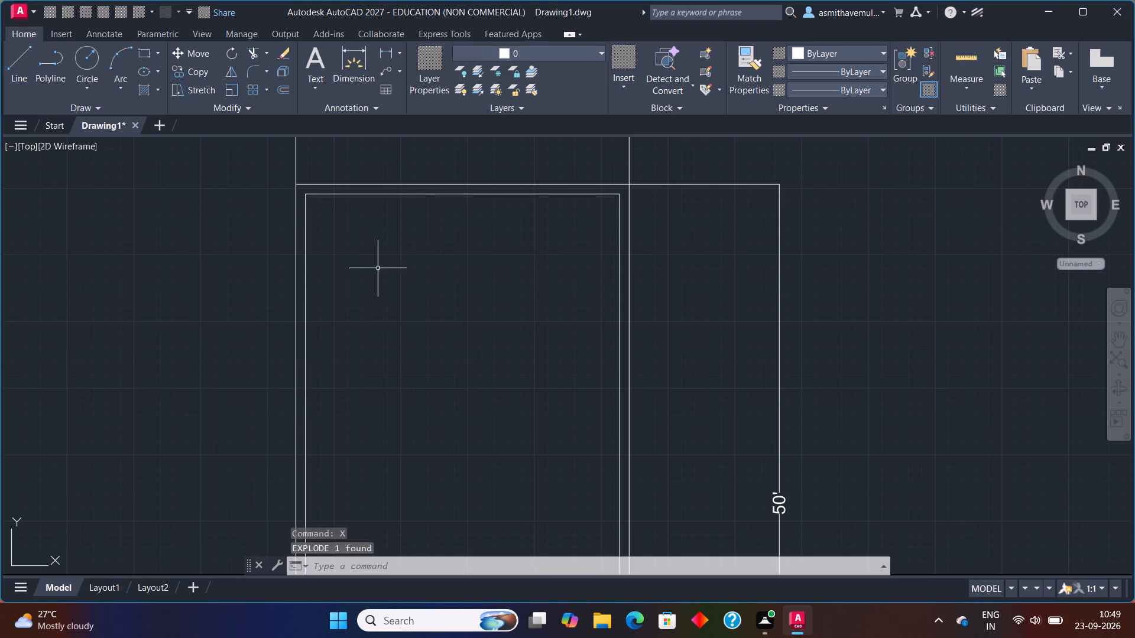
Offset the inner outline's left line 12'6" to the right to create a vertical partition line.
key("o")
key("Return")
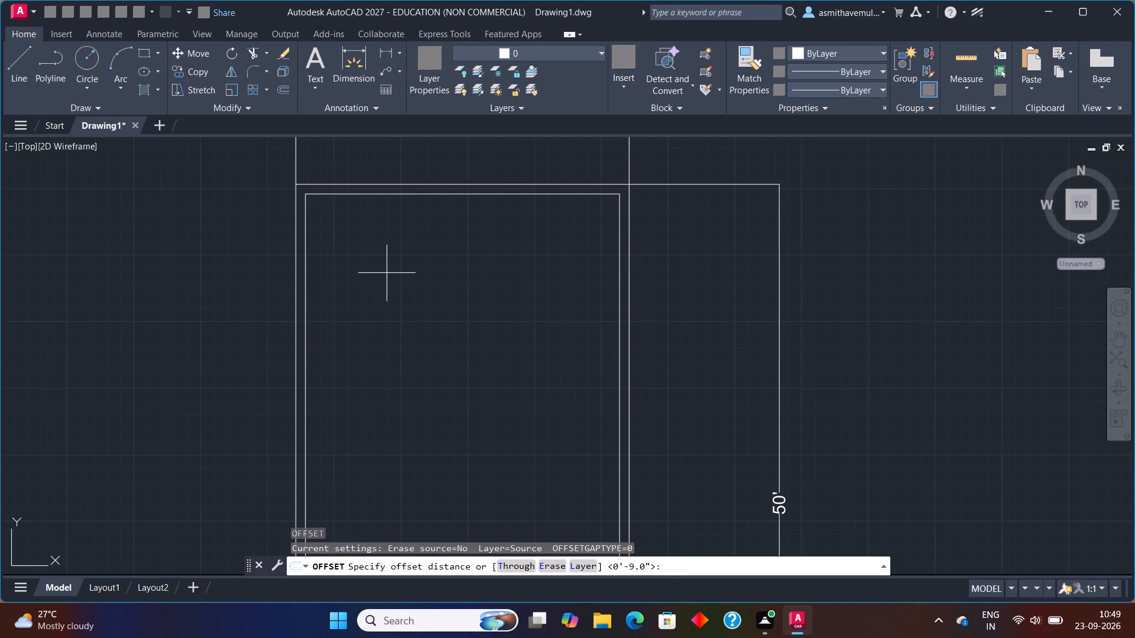
key("1")
key("2")
key("apostrophe")
key("6")
key("shift+quotedbl")
key("Return")
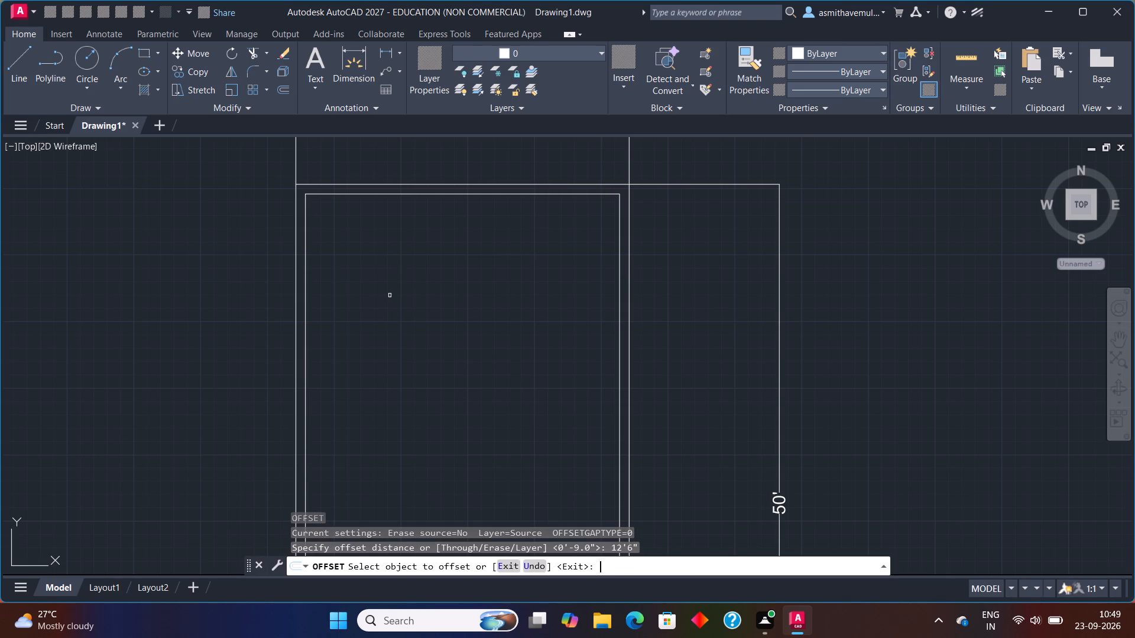
left_click(308, 272)
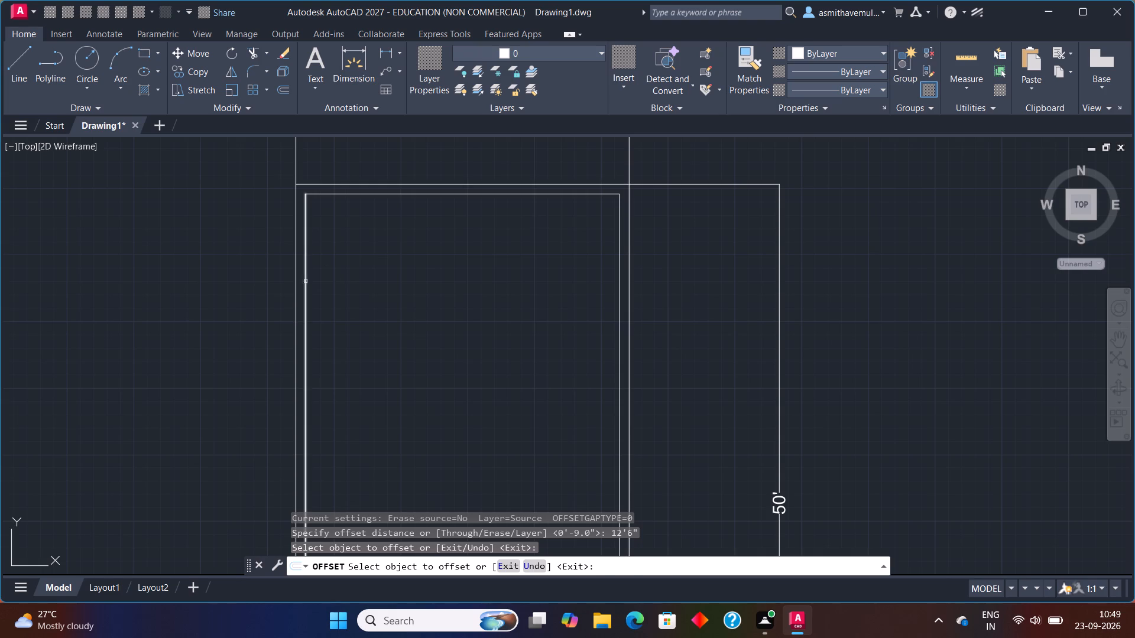
left_click(307, 282)
left_click(372, 271)
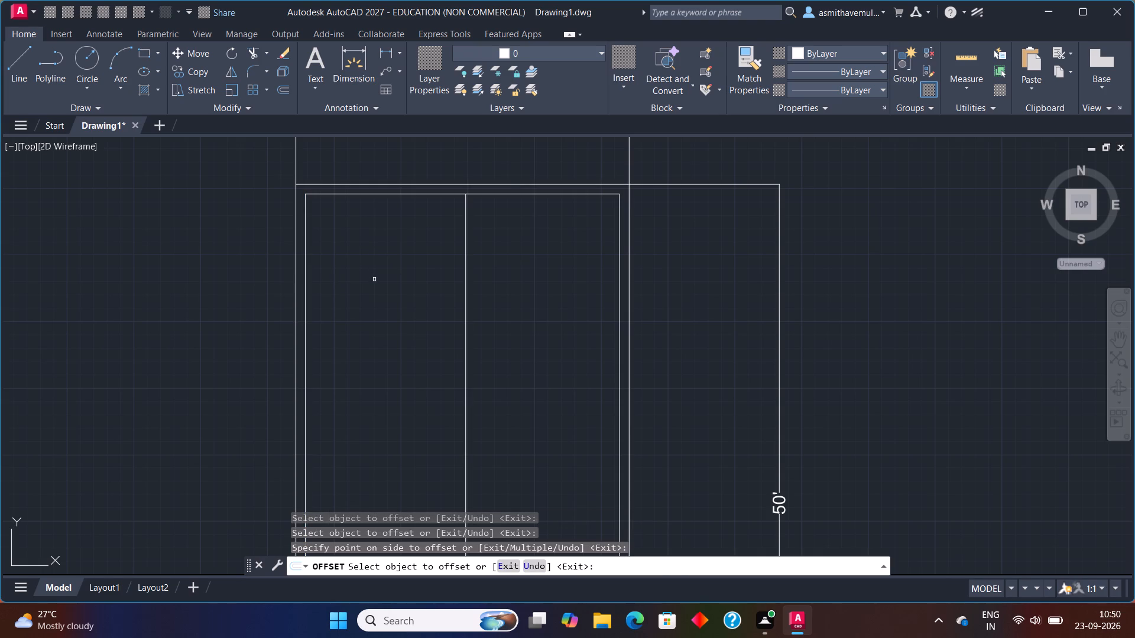
key("Escape")
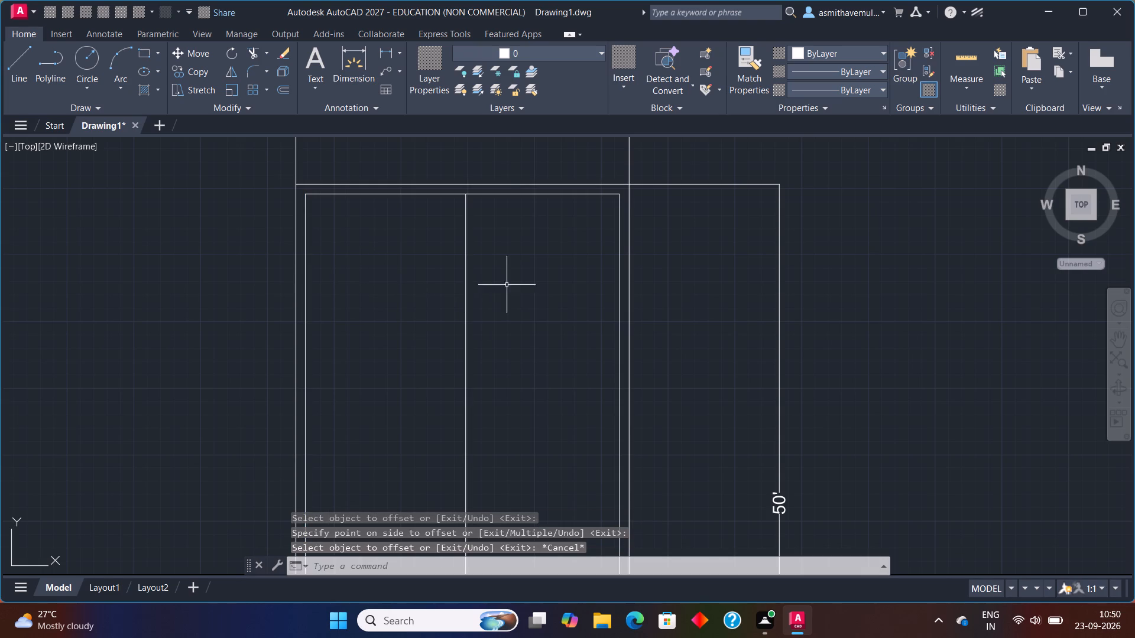
Offset the inner outline's top line 12' downward to create a horizontal partition line.
key("o")
key("Return")
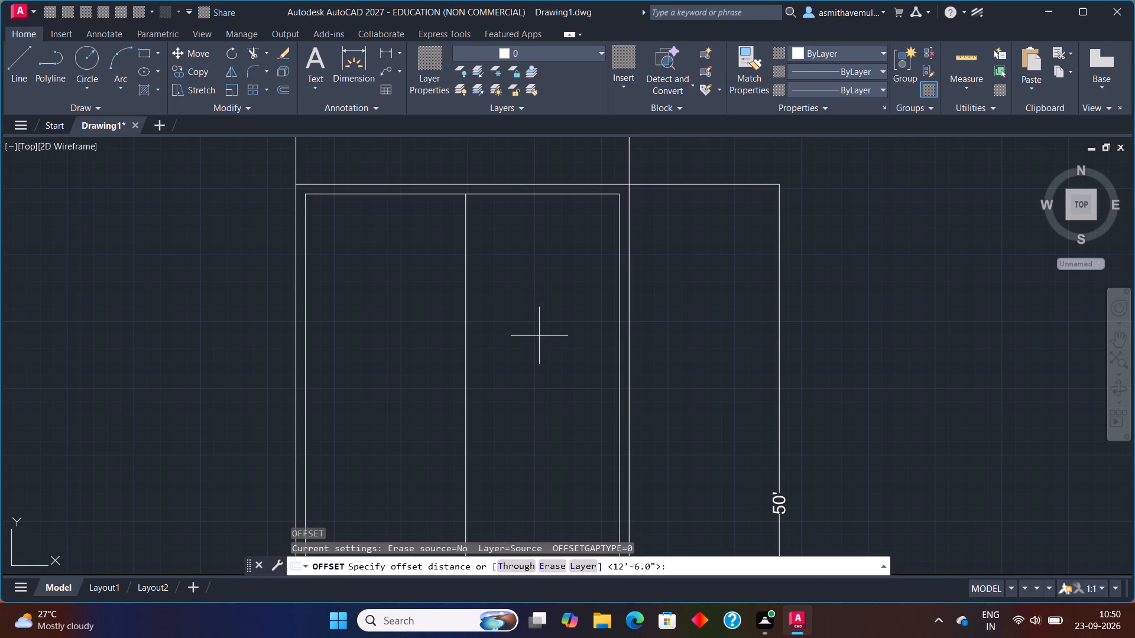
type("12")
key("apostrophe")
key("Return")
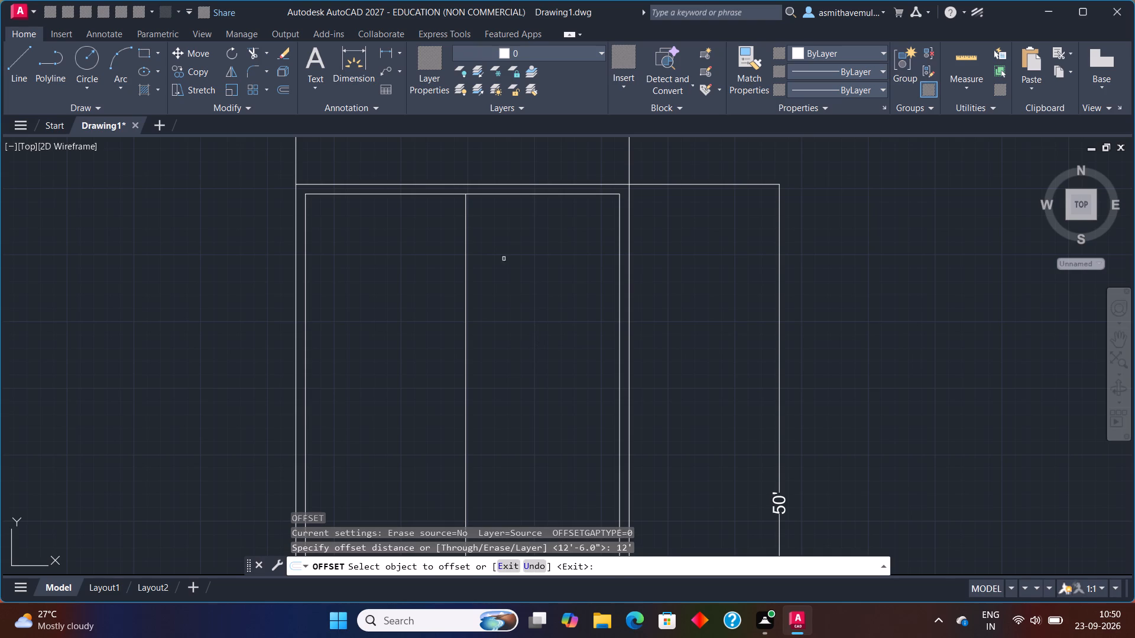
left_click(501, 194)
left_click(492, 314)
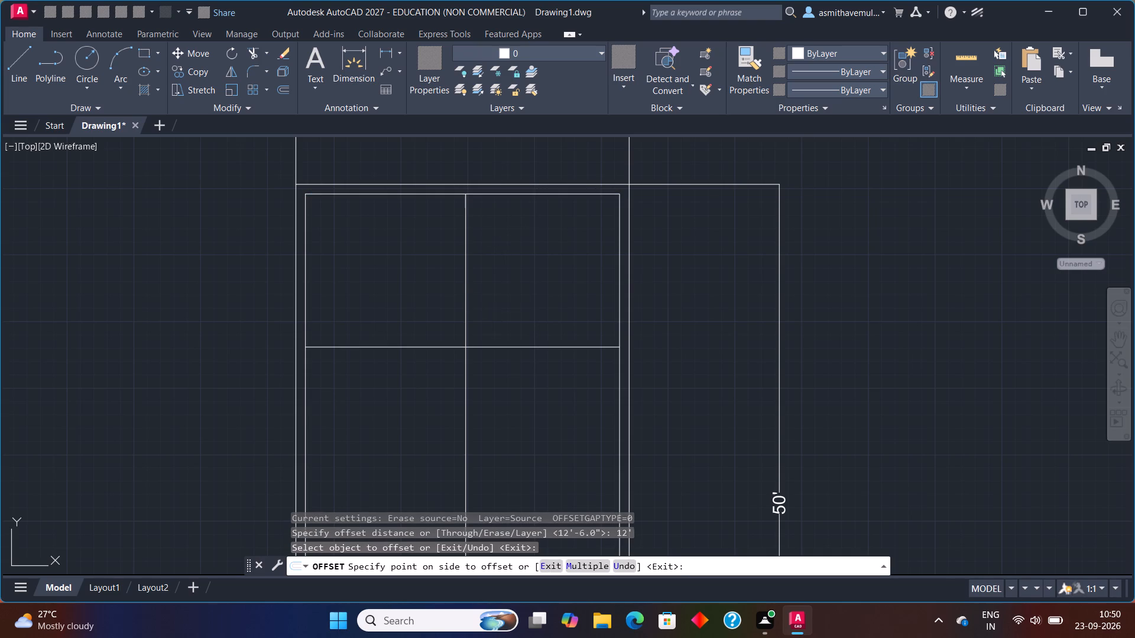
key("Escape")
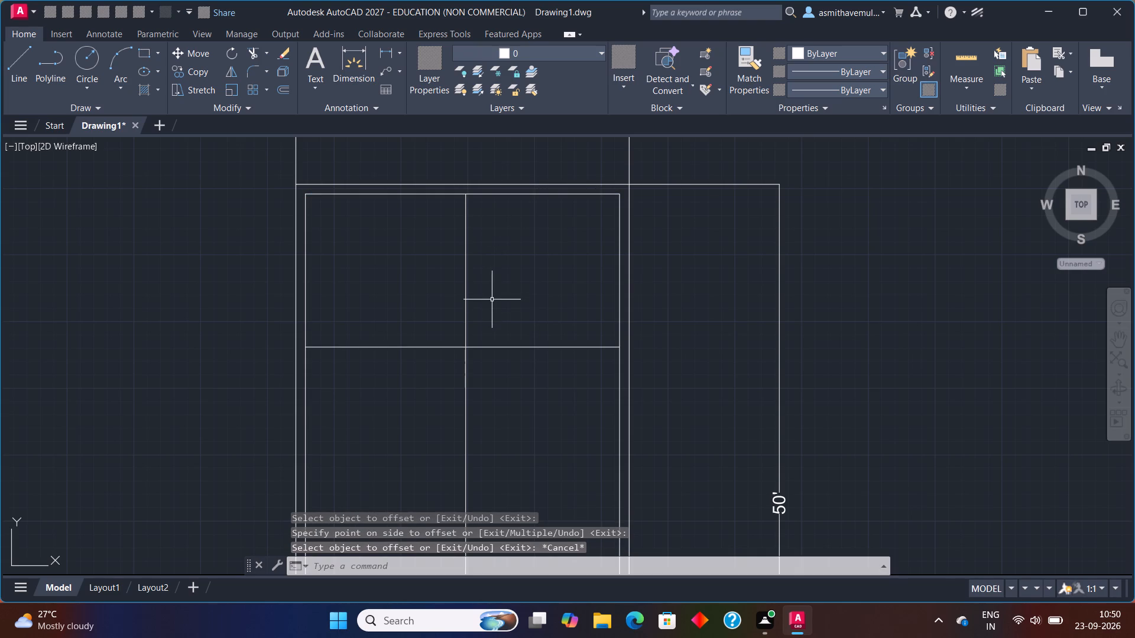
Check the horizontal distance from the vertical partition line to the right inner wall line with a temporary linear dimension.
key("d")
type("LI")
key("Return")
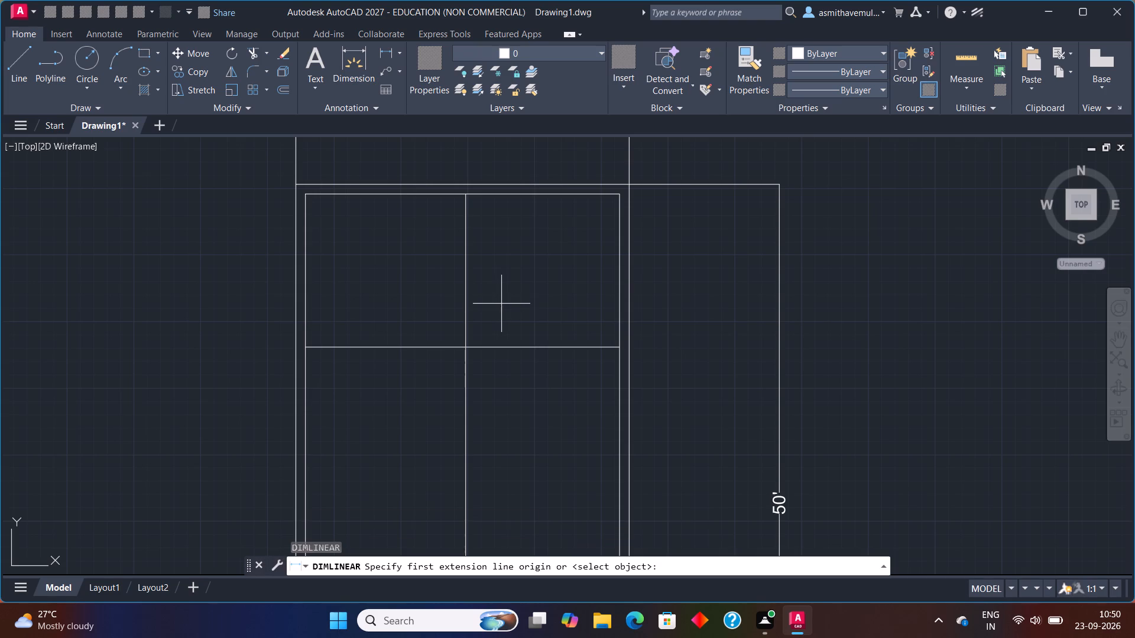
left_click(465, 284)
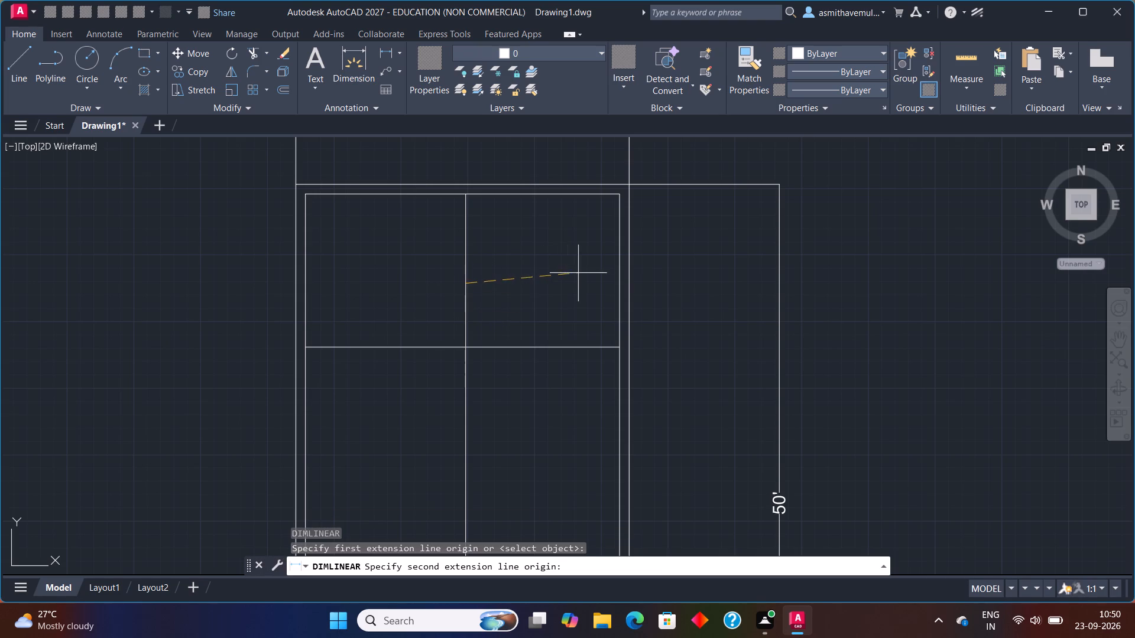
left_click(621, 285)
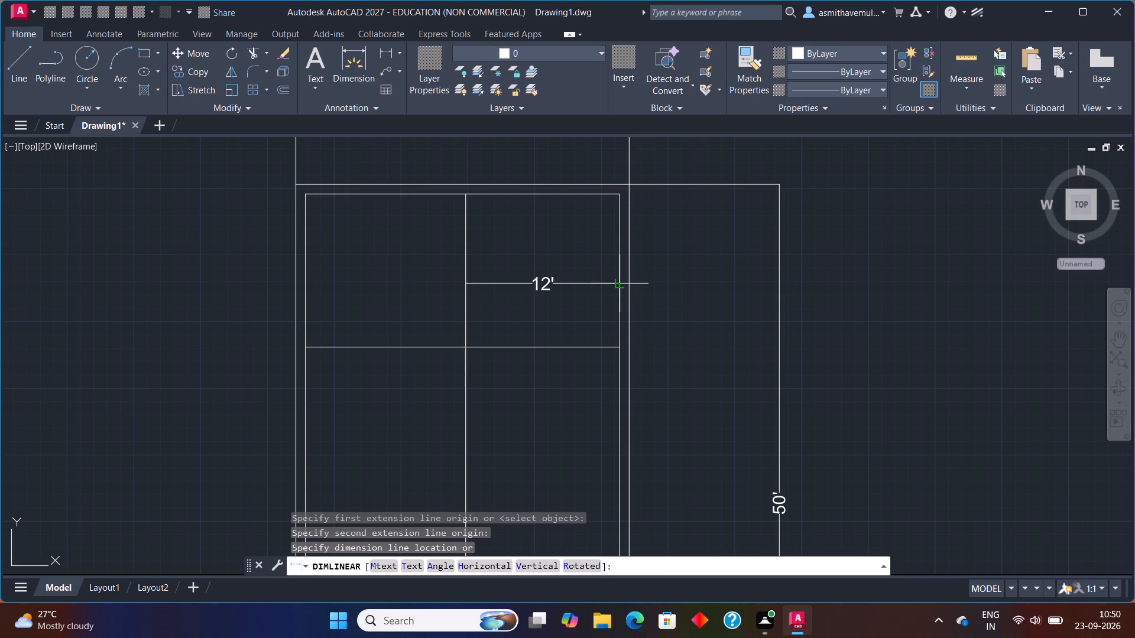
key("Escape")
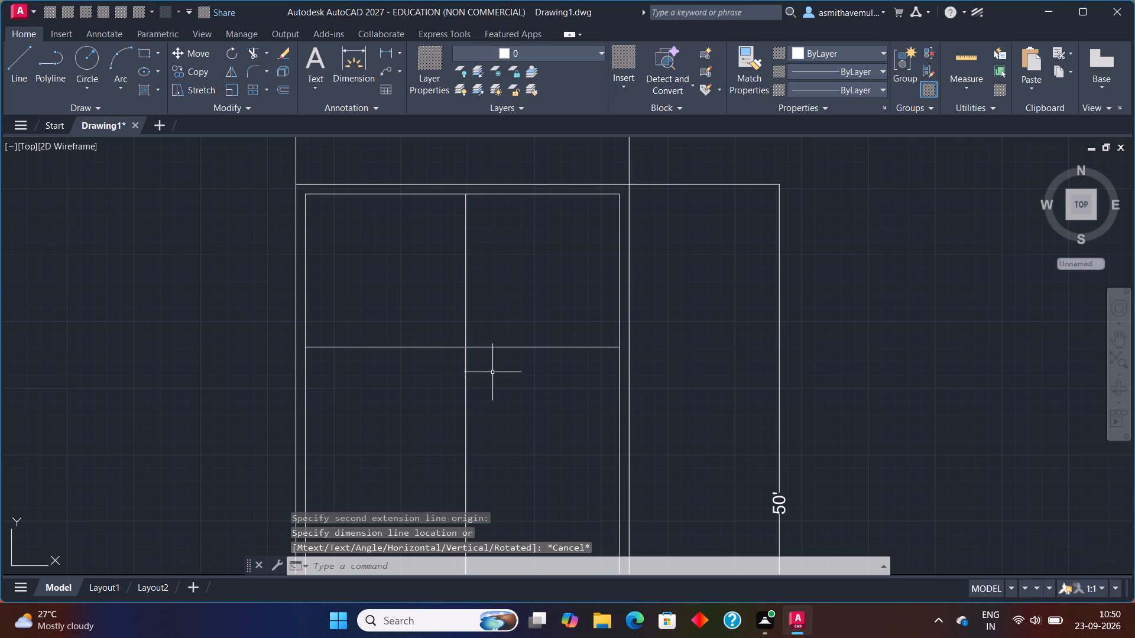
Offset the vertical partition line 6" to the right and the horizontal one 6" downward to give the partitions thickness.
key("o")
key("shift+quotedbl")
key("Escape")
key("o")
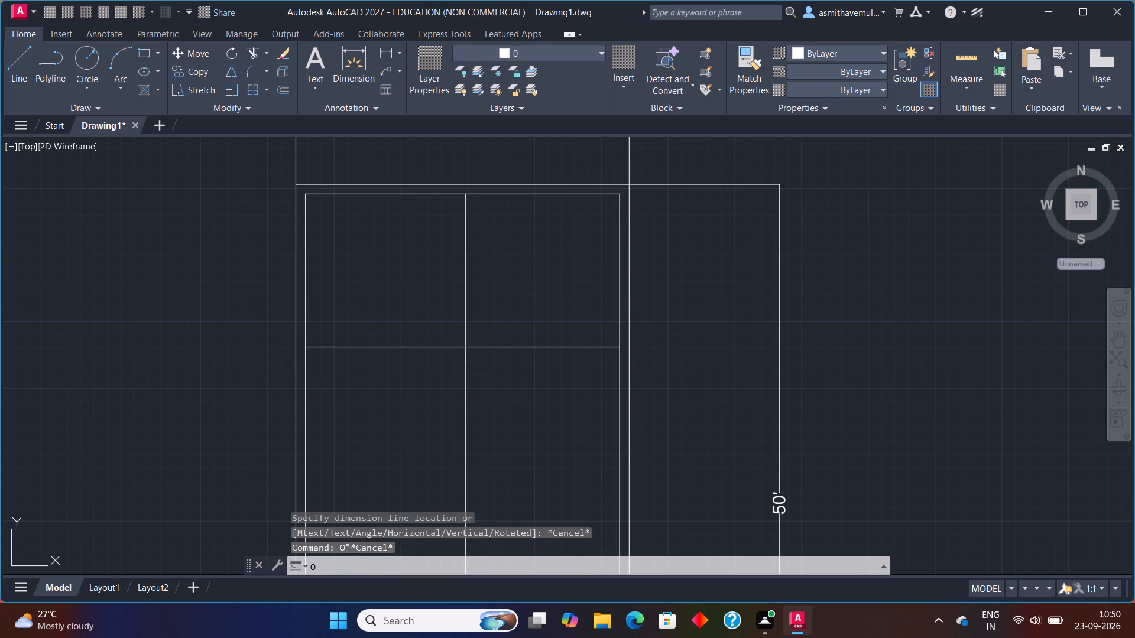
key("Return")
key("6")
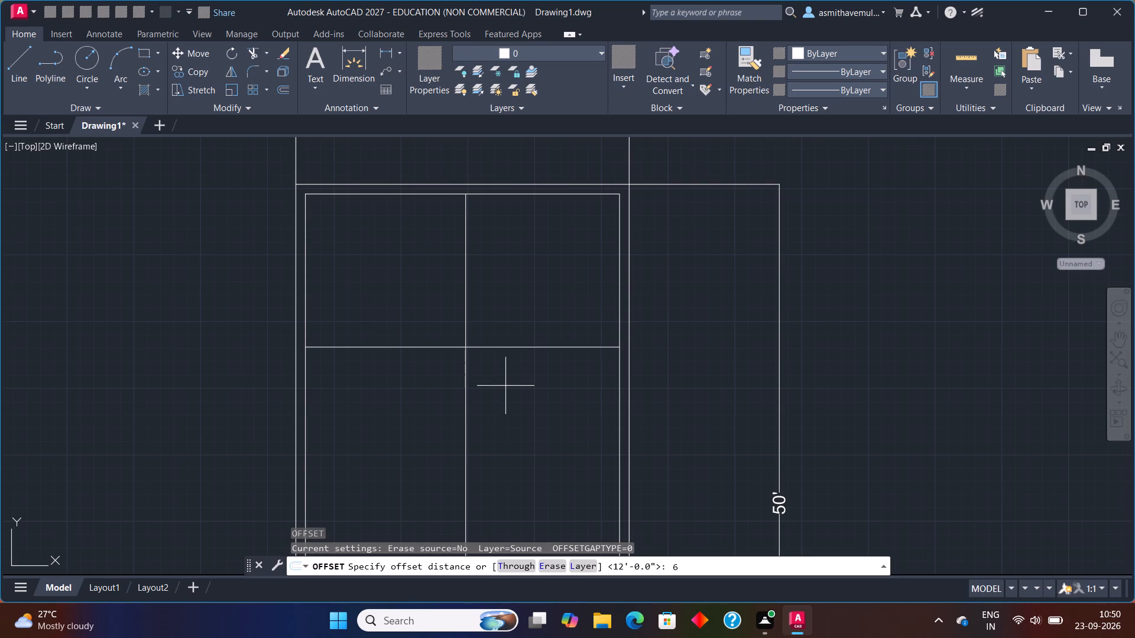
key("shift+quotedbl")
key("Return")
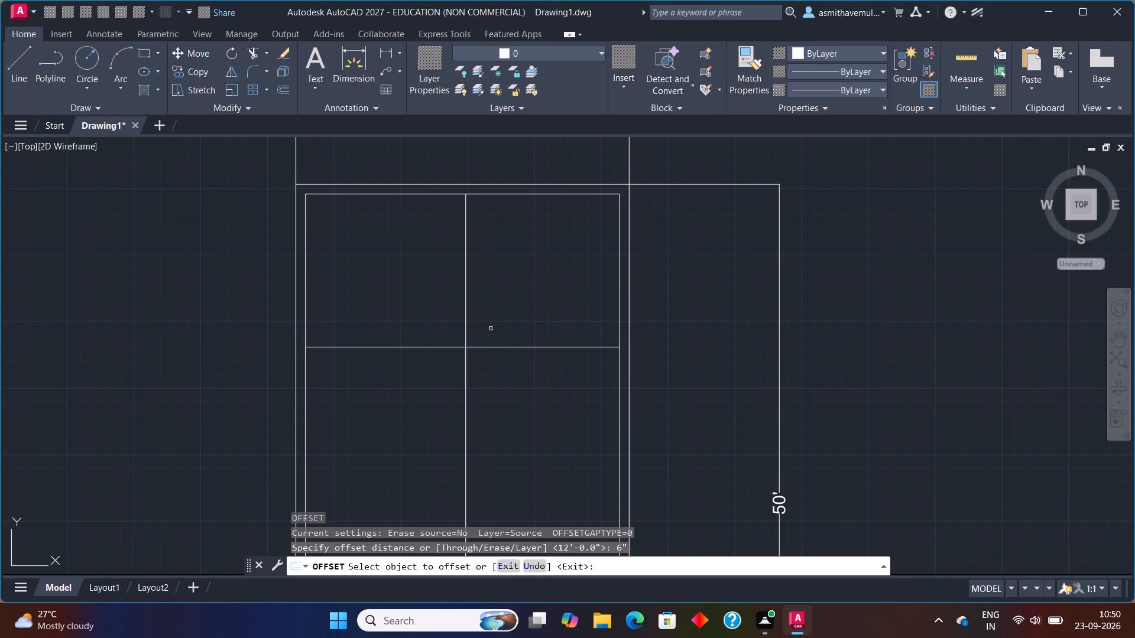
left_click(464, 291)
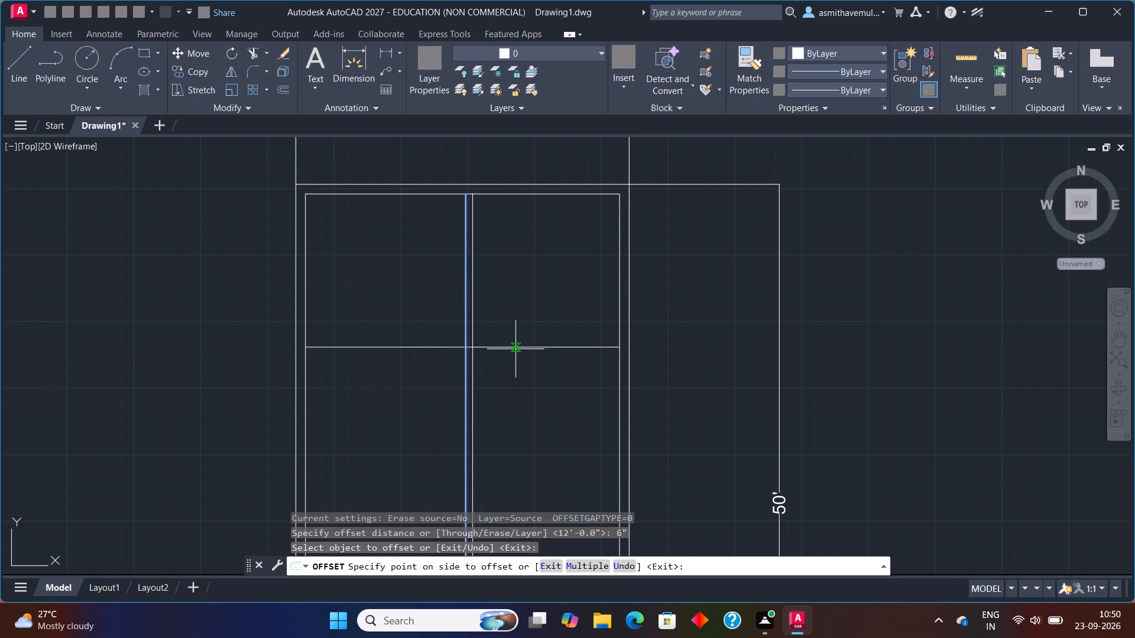
left_click(507, 317)
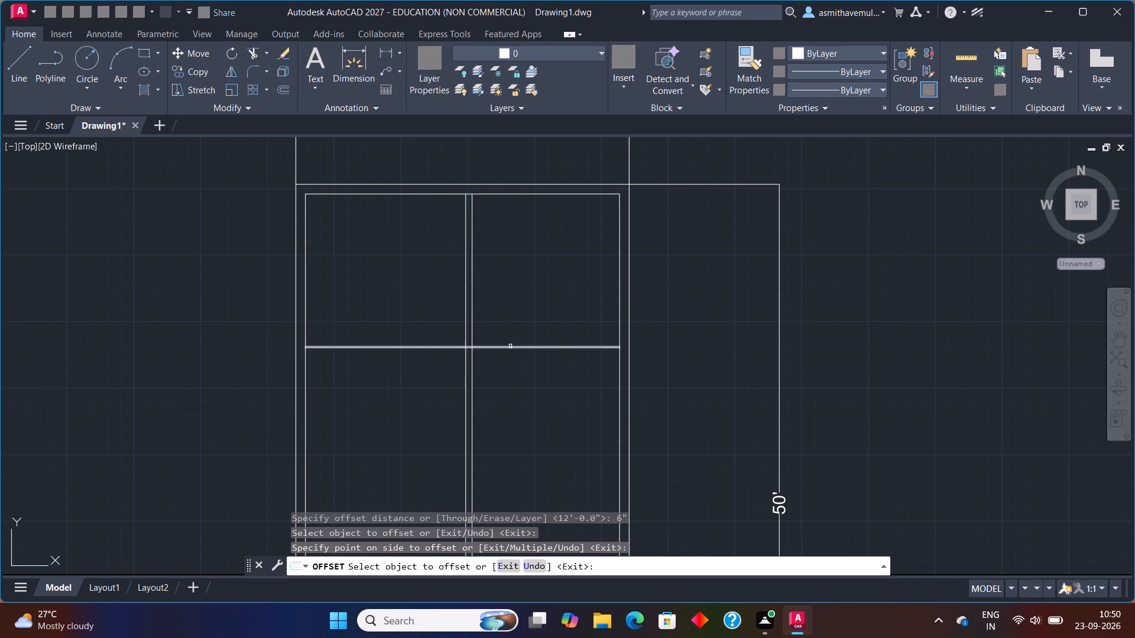
left_click(511, 349)
left_click(514, 371)
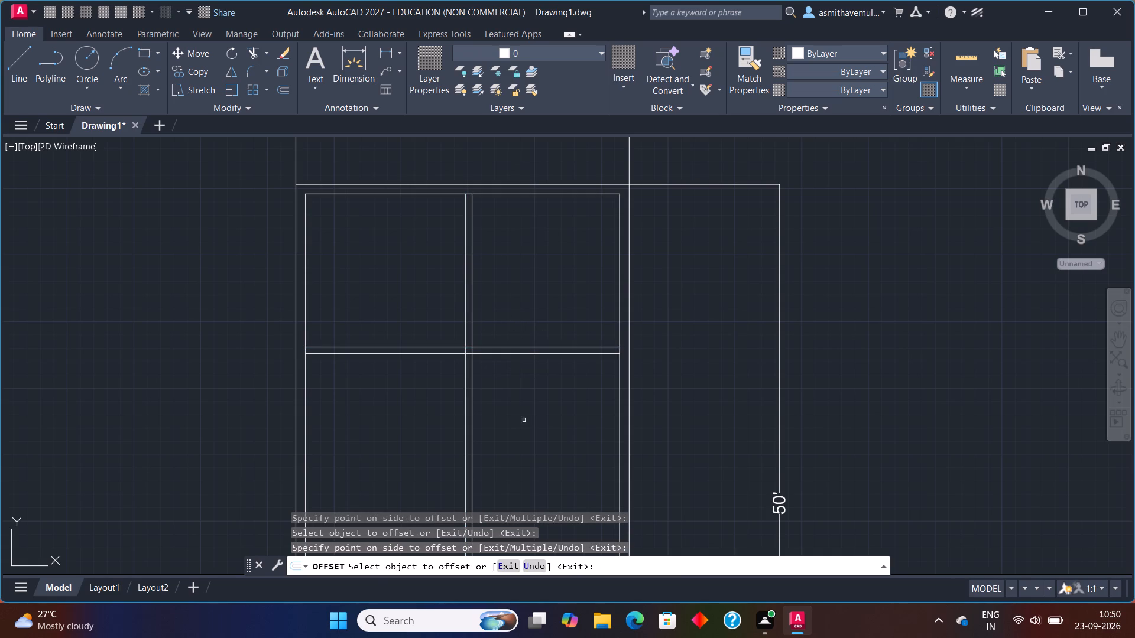
key("Escape")
Check the vertical partition's thickness with a temporary linear dimension between its two lines.
key("d")
key("l")
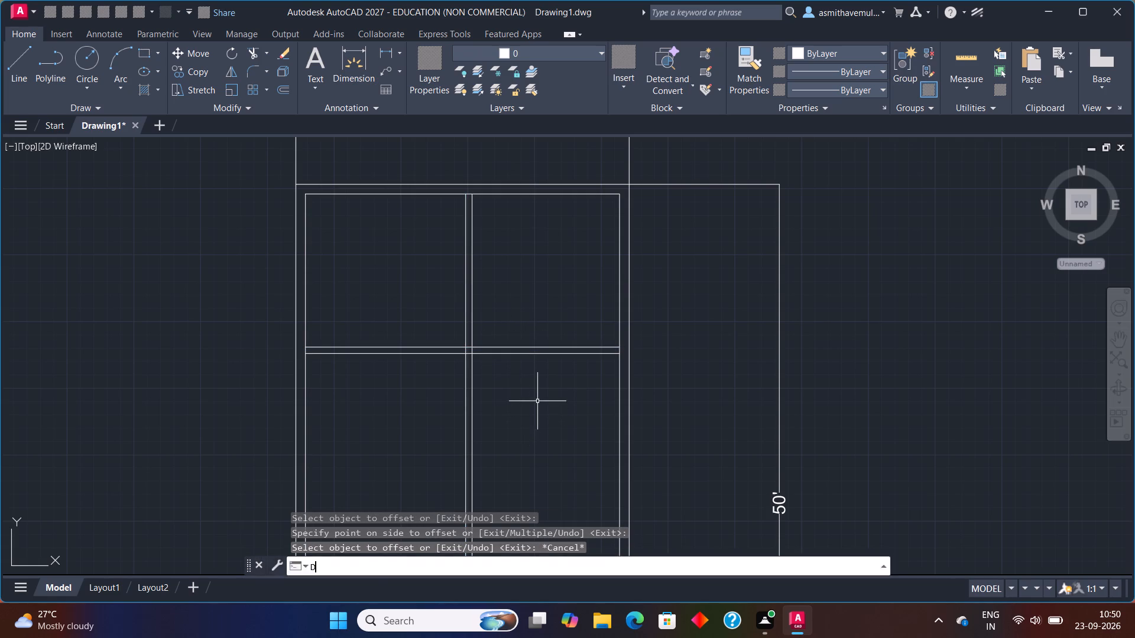
key("i")
key("Return")
scroll(470, 324, "up", 2)
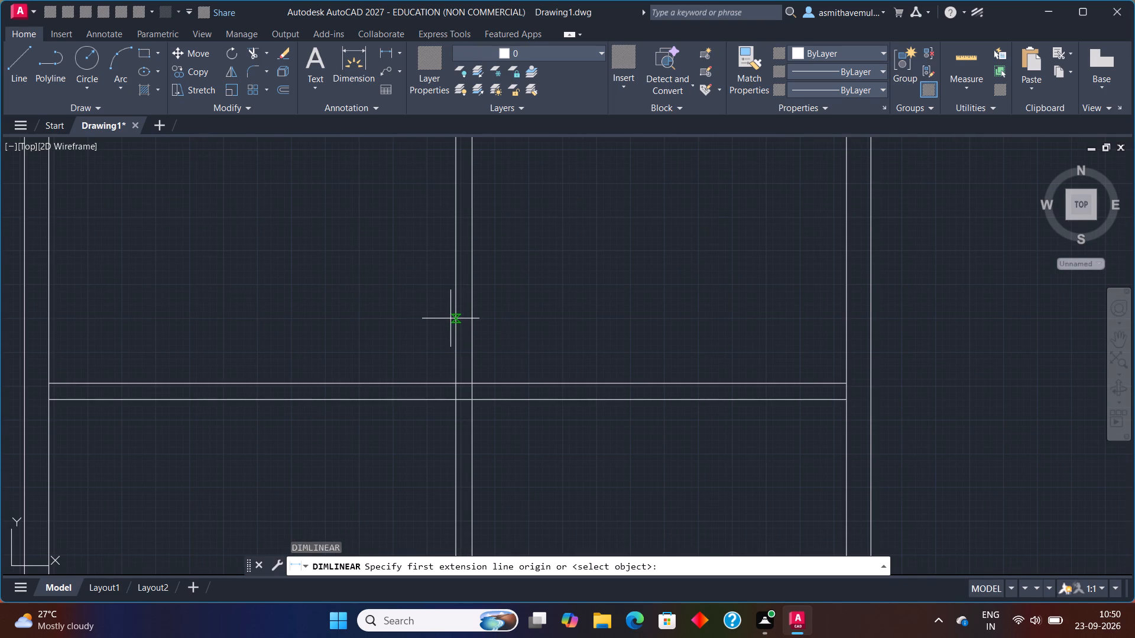
left_click(459, 318)
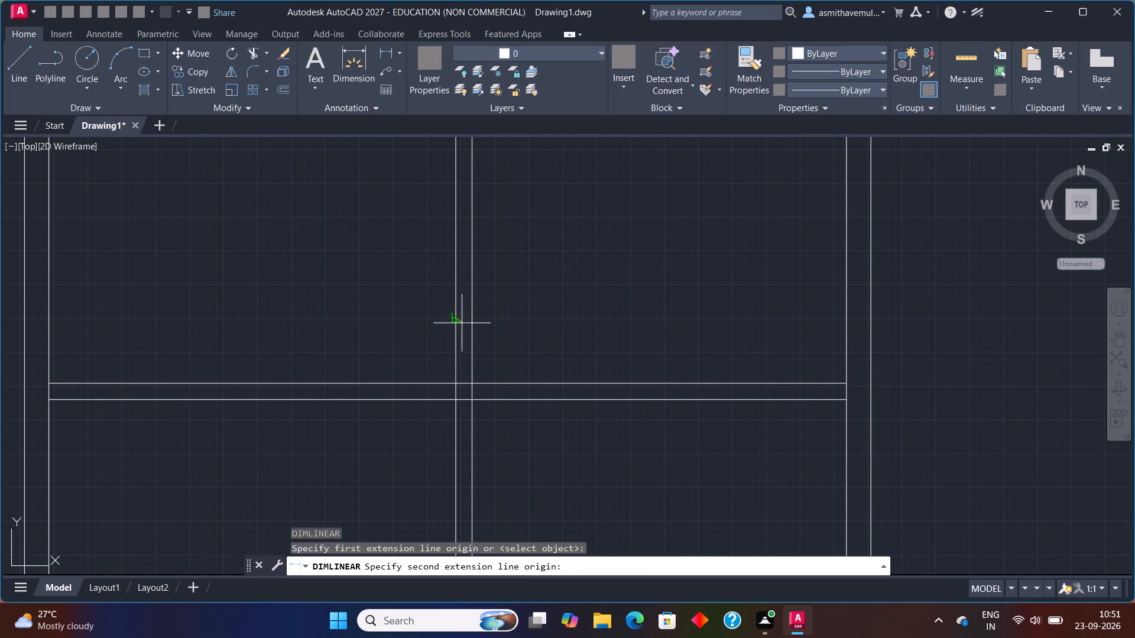
left_click(471, 320)
key("Escape")
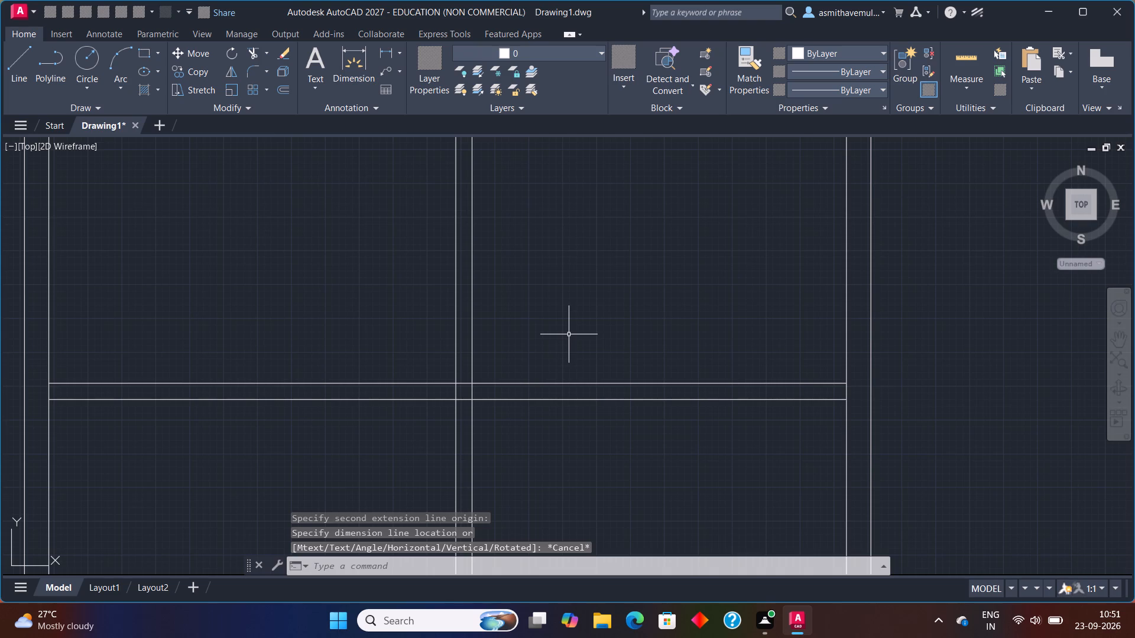
Check the right outer wall's thickness with a temporary linear dimension between its inner and outer lines.
key("d")
key("l")
key("i")
key("Return")
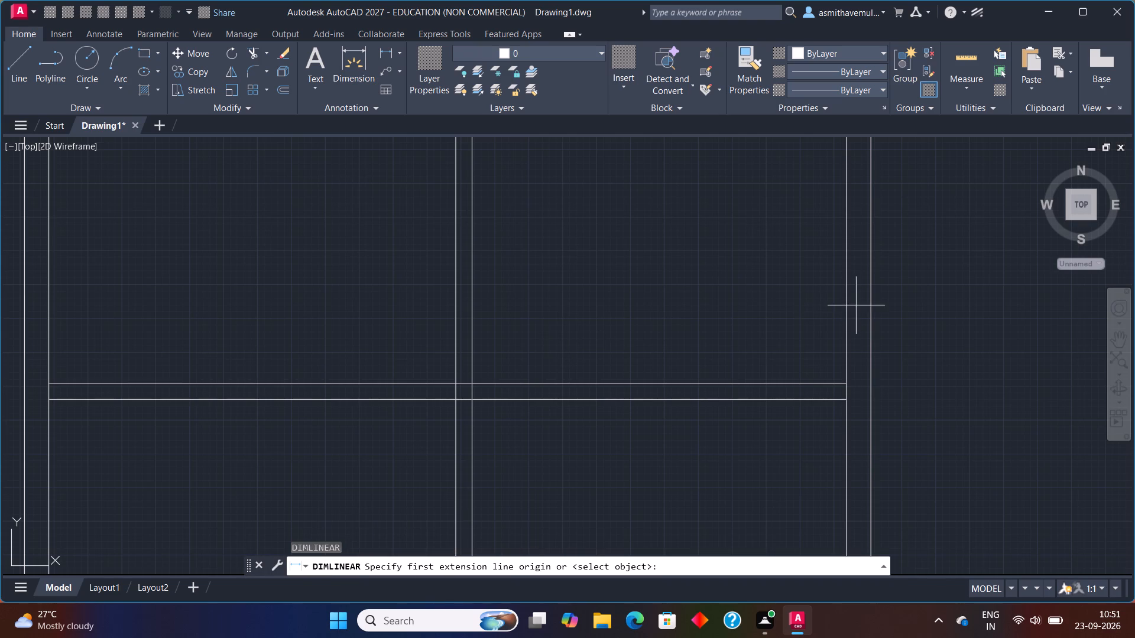
left_click(849, 314)
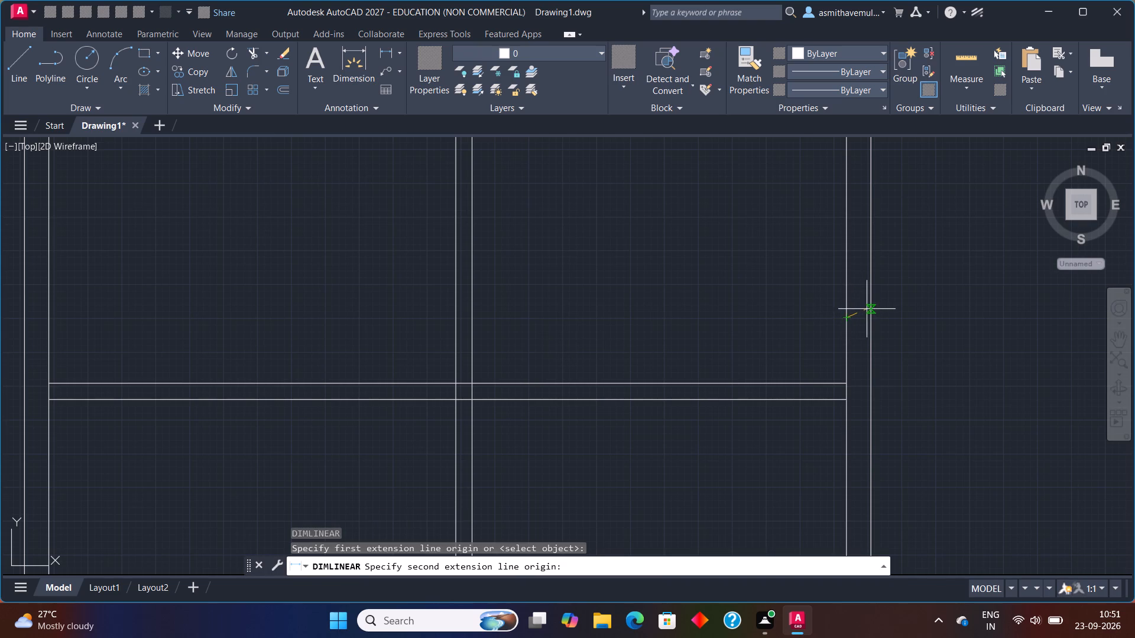
left_click(869, 317)
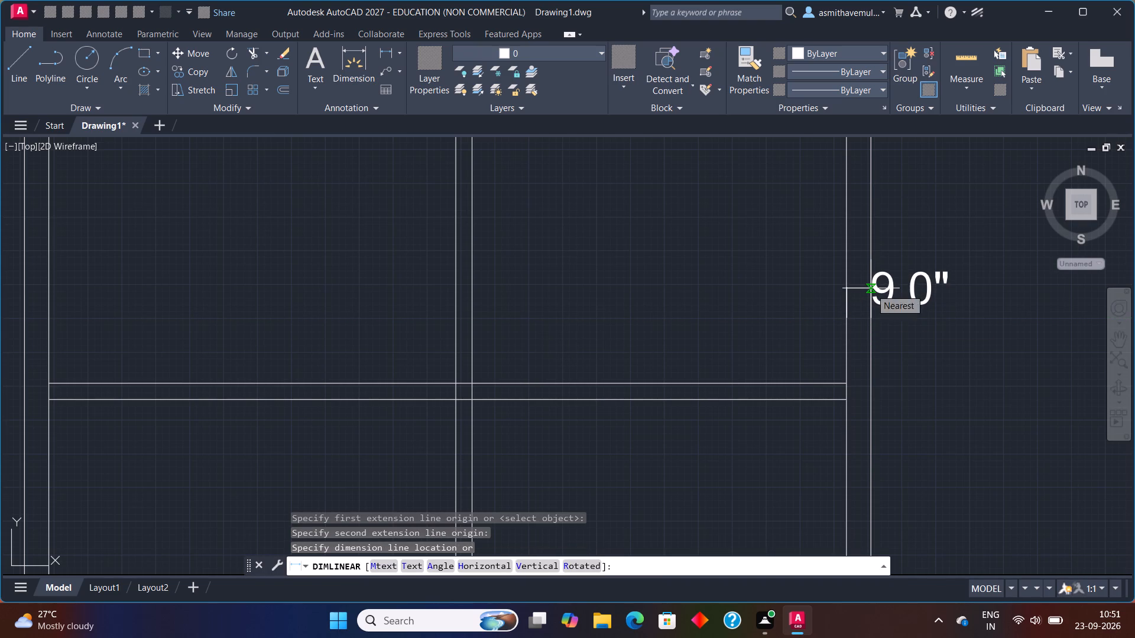
key("Escape")
Offset the lower line of the horizontal partition 4' downward across the inner width of the plan.
scroll(864, 312, "down", 3)
scroll(780, 308, "up", 1)
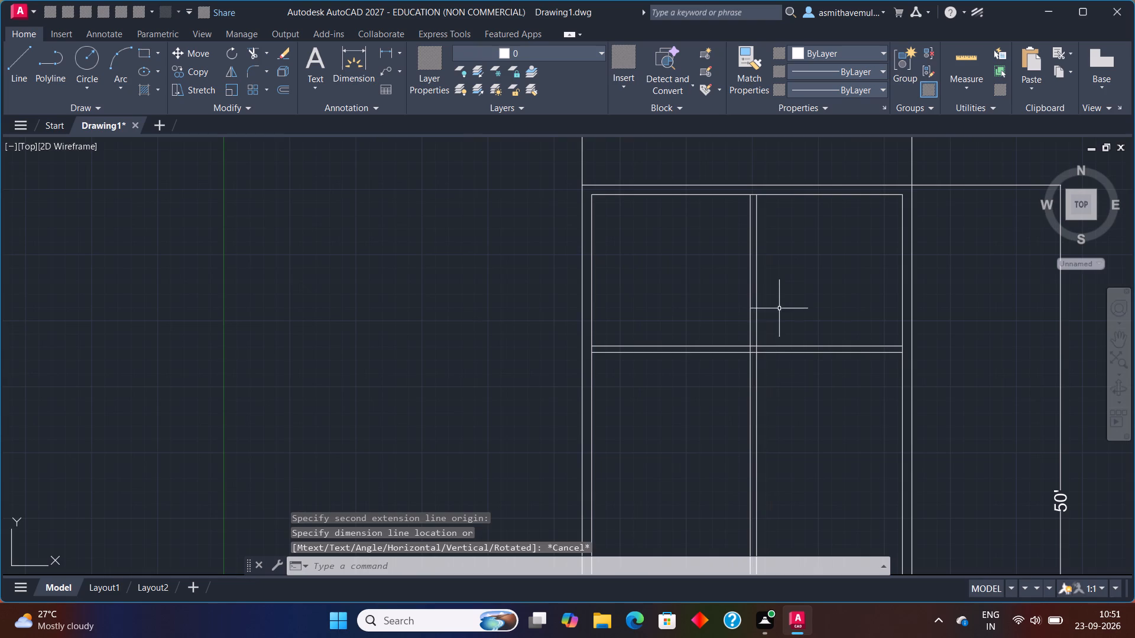
middle_click_drag(750, 416, 715, 342)
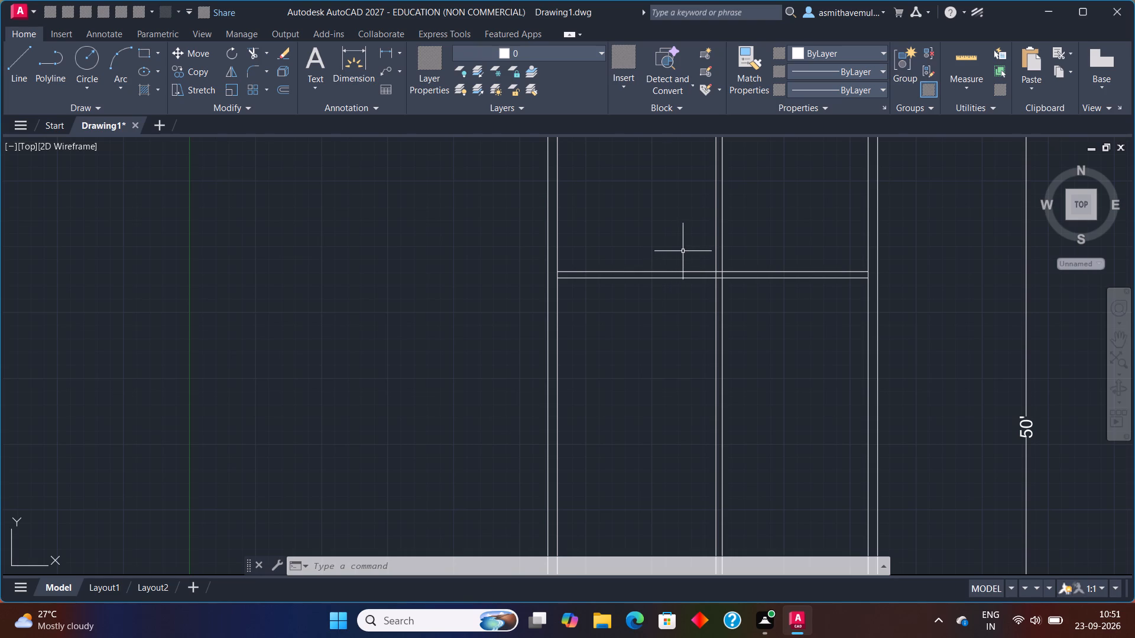
scroll(854, 338, "up", 1)
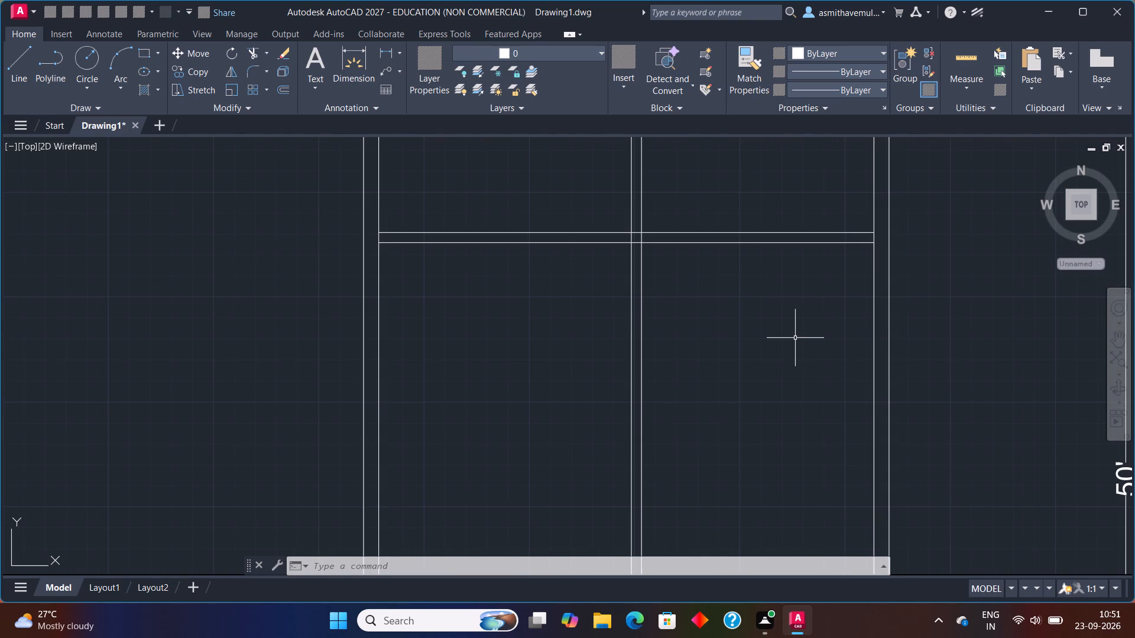
key("o")
key("Return")
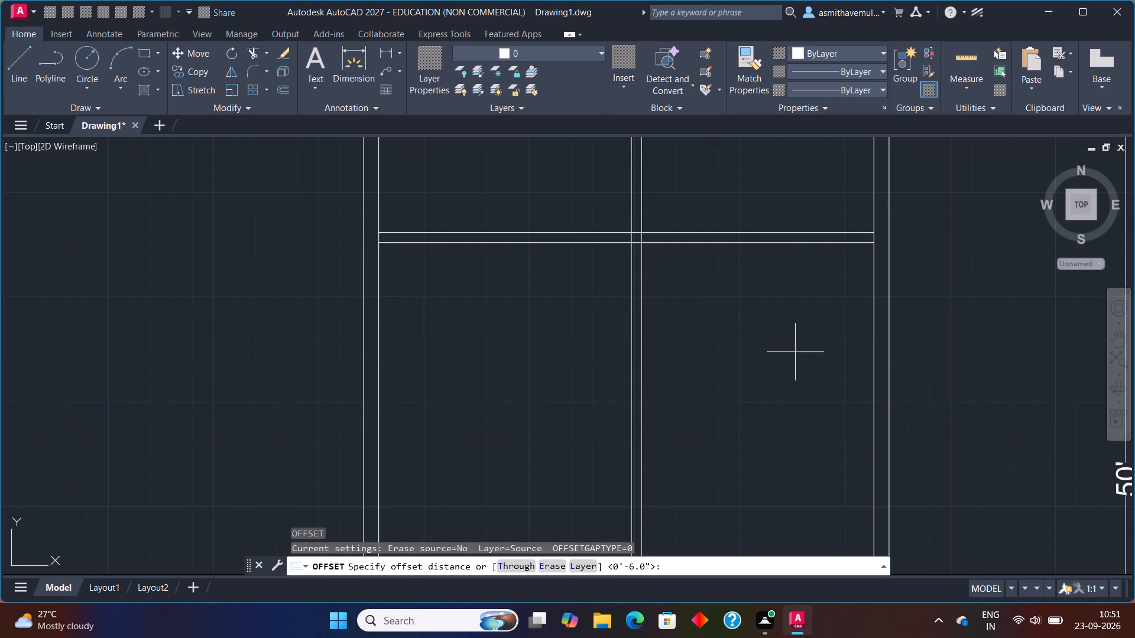
key("4")
key("apostrophe")
key("Return")
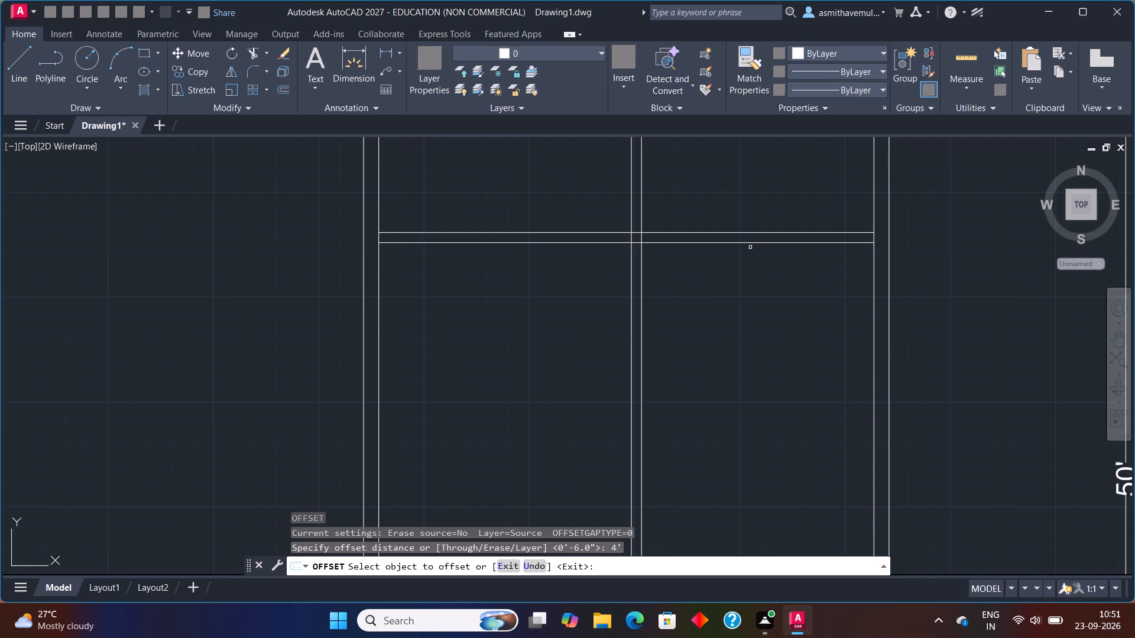
left_click_drag(752, 243, 753, 249)
left_click(757, 359)
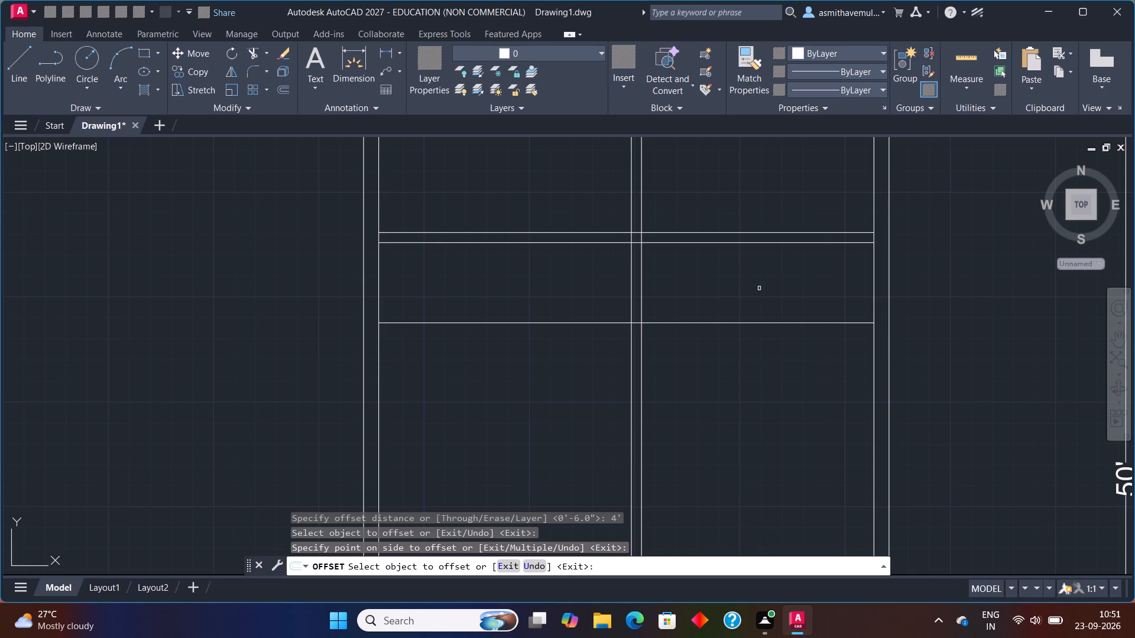
key("Escape")
Offset the new horizontal line 4" downward to give the second horizontal partition its thickness.
key("o")
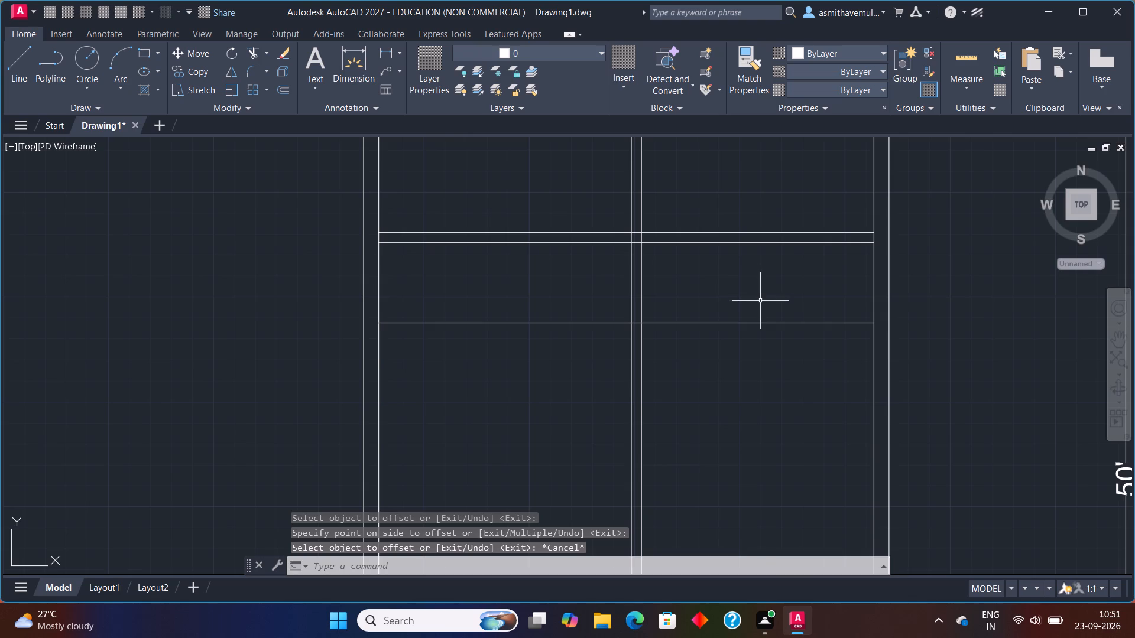
key("Return")
key("4")
key("shift+quotedbl")
key("Return")
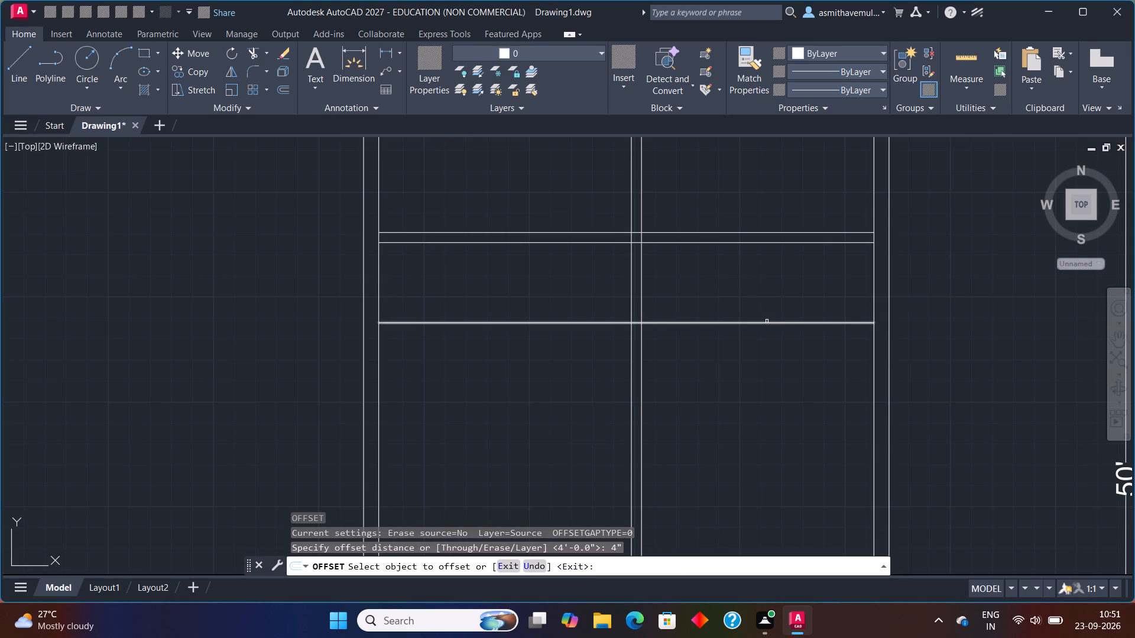
left_click(767, 322)
left_click(767, 364)
key("Escape")
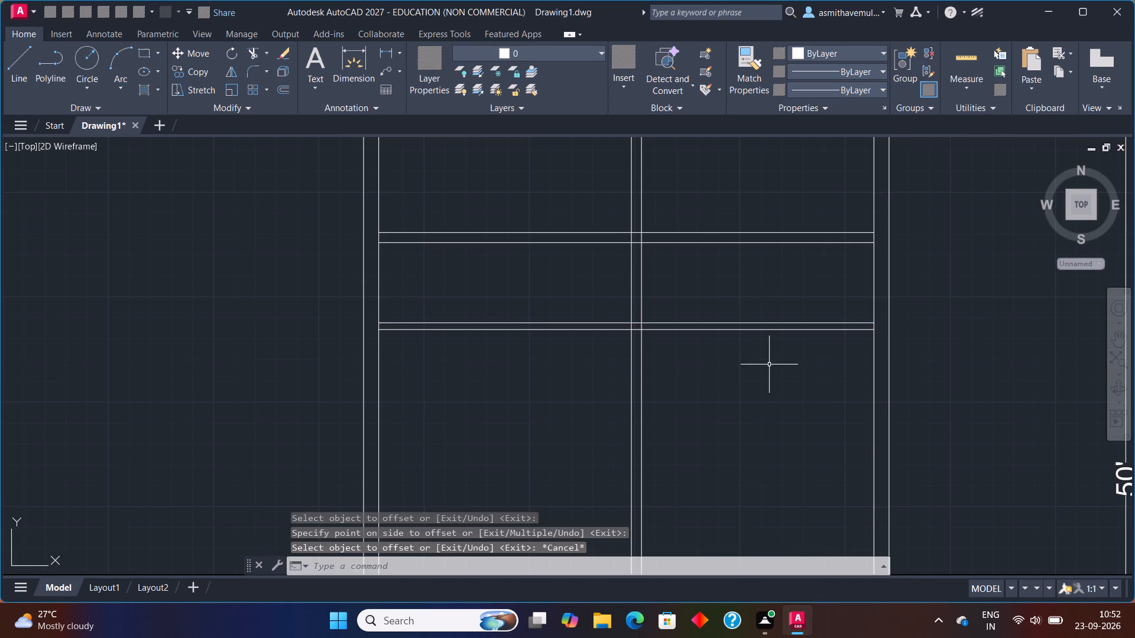
Trim both lines of the second horizontal partition between the left inner wall and the vertical partition.
type("TR")
key("i")
key("m")
key("Return")
left_click_drag(583, 392, 520, 305)
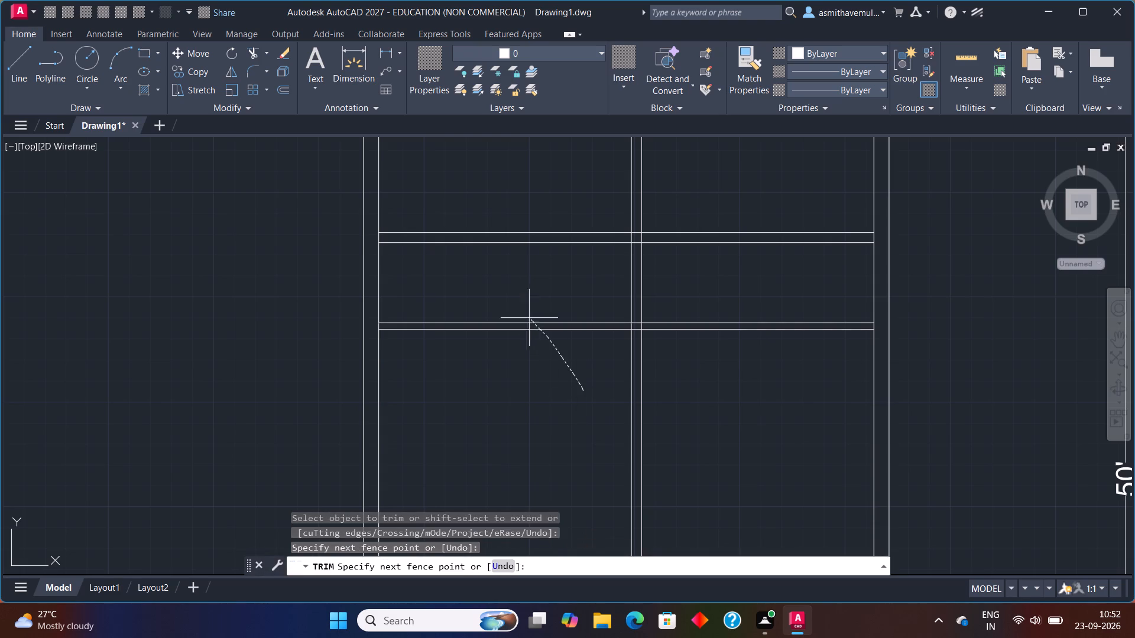
left_click_drag(520, 305, 509, 292)
Trim the top wall's inner line between the two vertical partition lines.
middle_click_drag(532, 242, 465, 585)
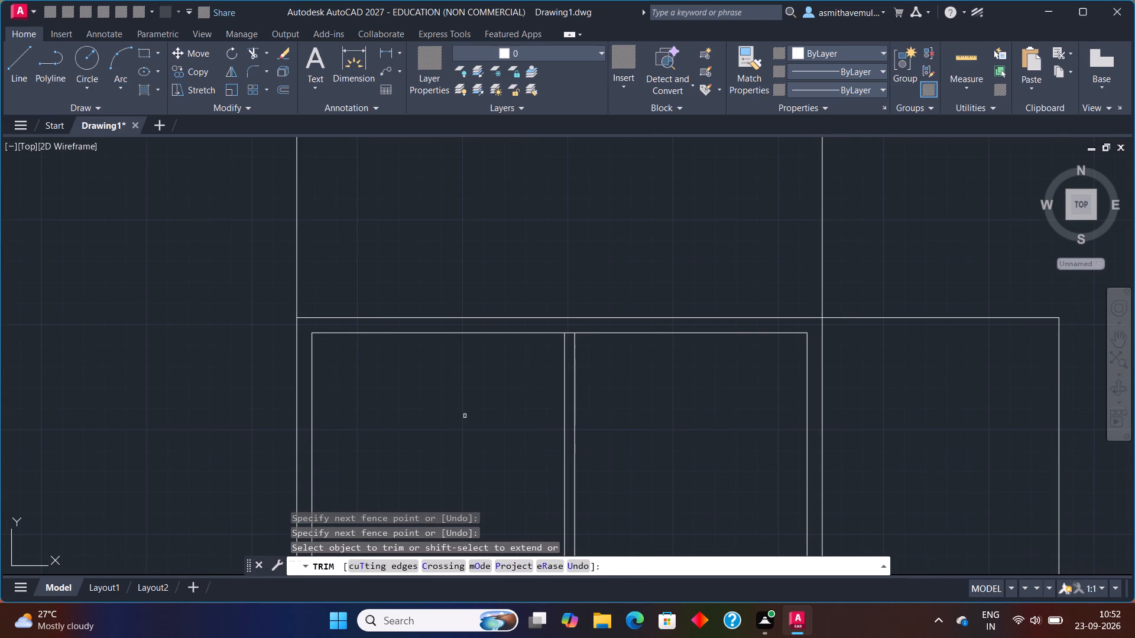
scroll(494, 375, "up", 1)
scroll(611, 312, "up", 1)
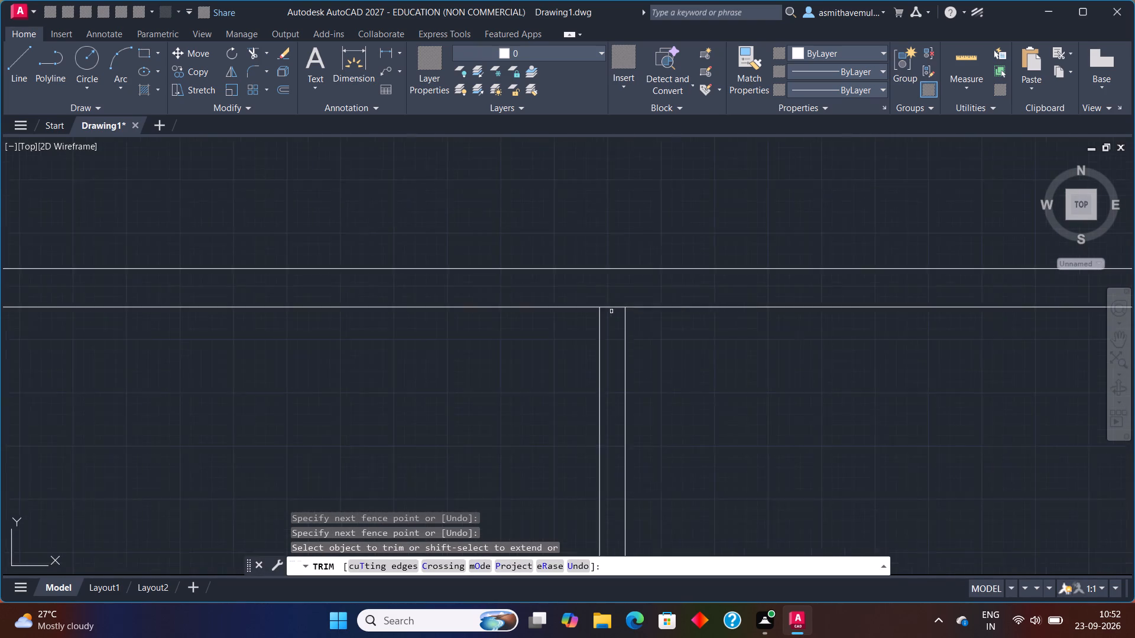
scroll(611, 312, "up", 1)
left_click_drag(615, 313, 618, 285)
scroll(621, 292, "down", 3)
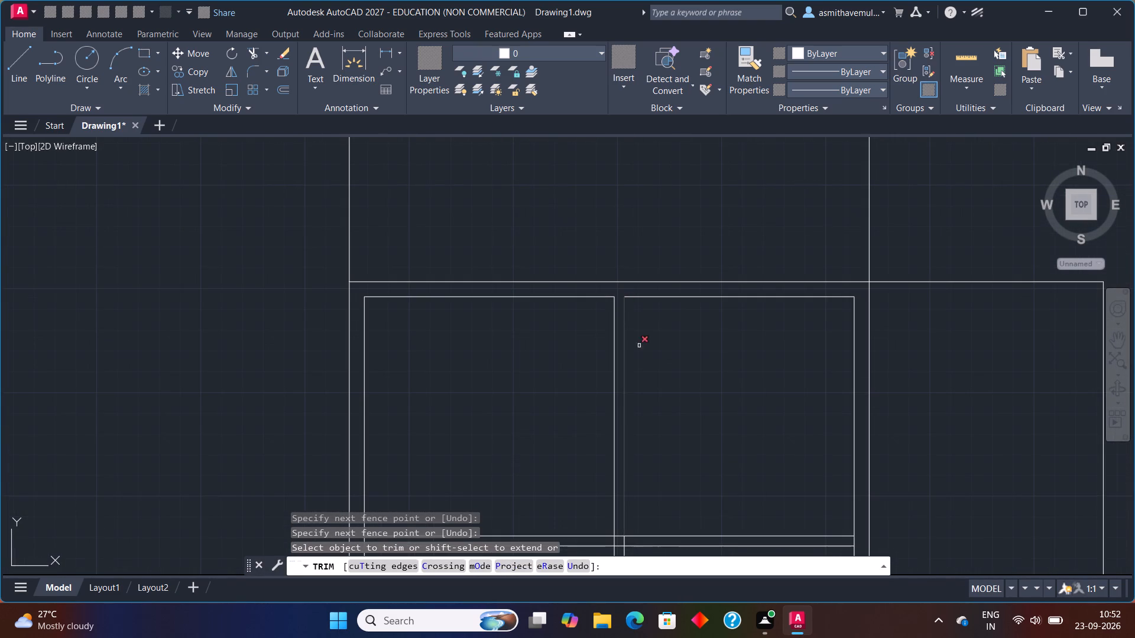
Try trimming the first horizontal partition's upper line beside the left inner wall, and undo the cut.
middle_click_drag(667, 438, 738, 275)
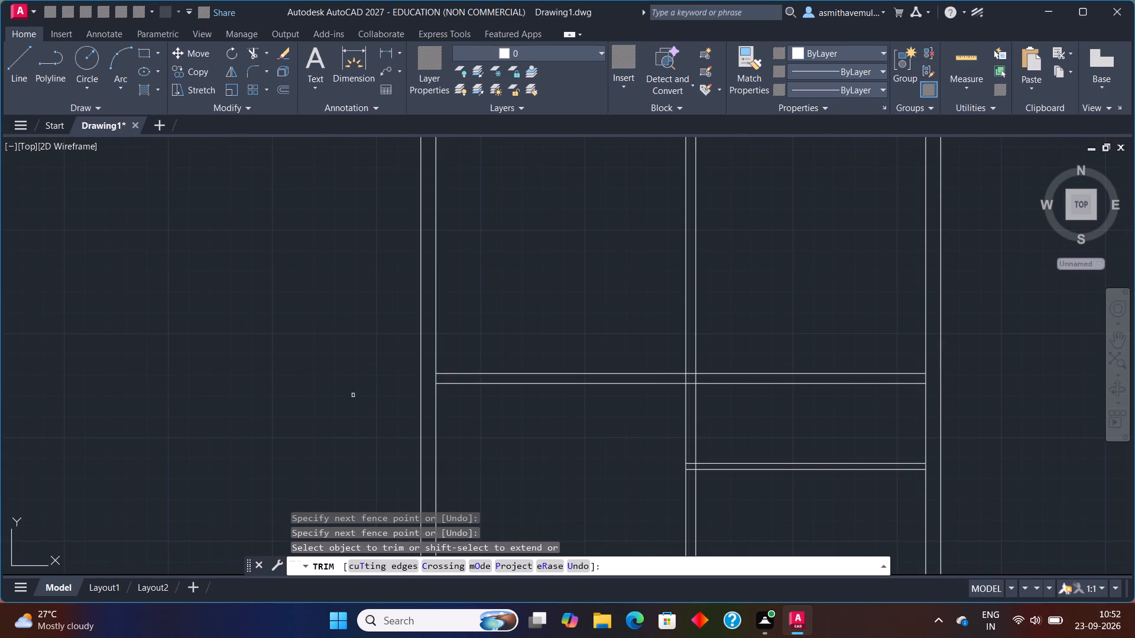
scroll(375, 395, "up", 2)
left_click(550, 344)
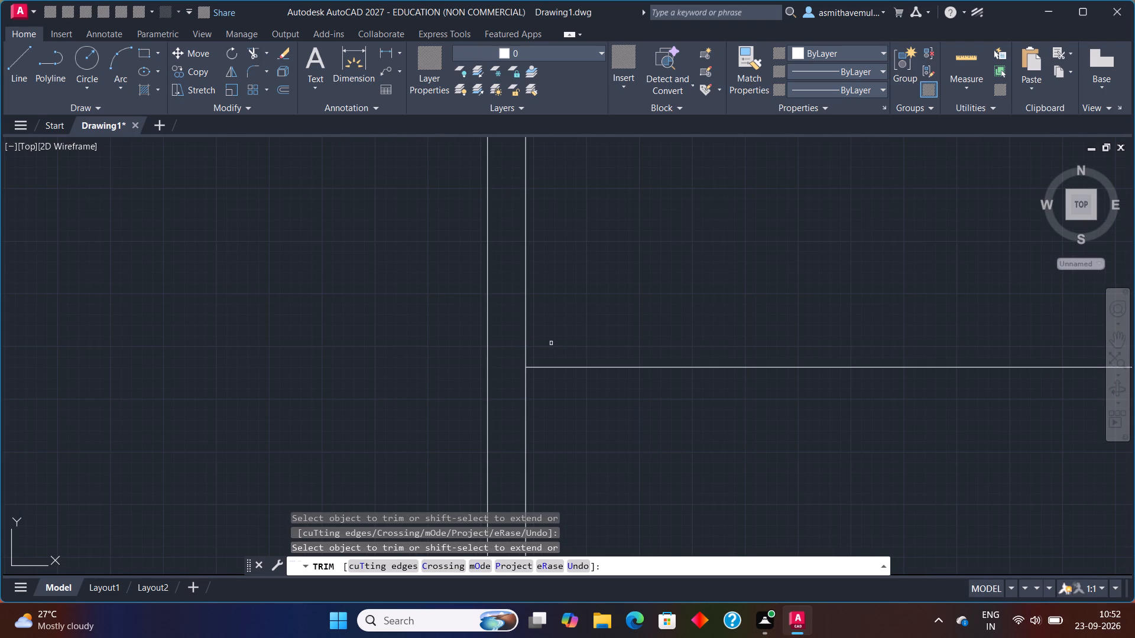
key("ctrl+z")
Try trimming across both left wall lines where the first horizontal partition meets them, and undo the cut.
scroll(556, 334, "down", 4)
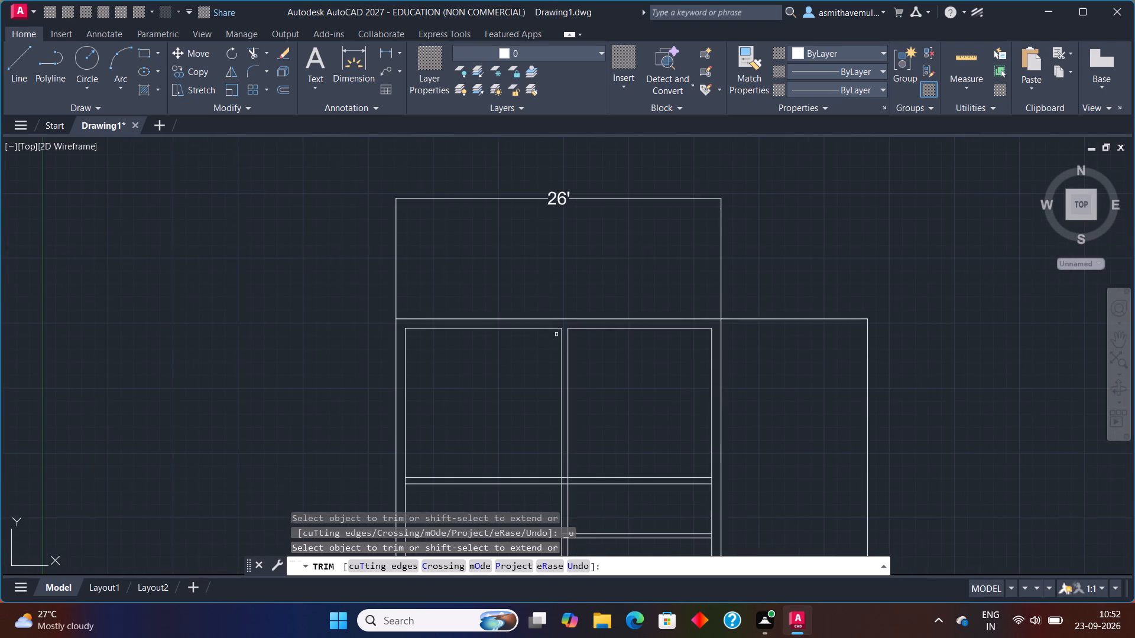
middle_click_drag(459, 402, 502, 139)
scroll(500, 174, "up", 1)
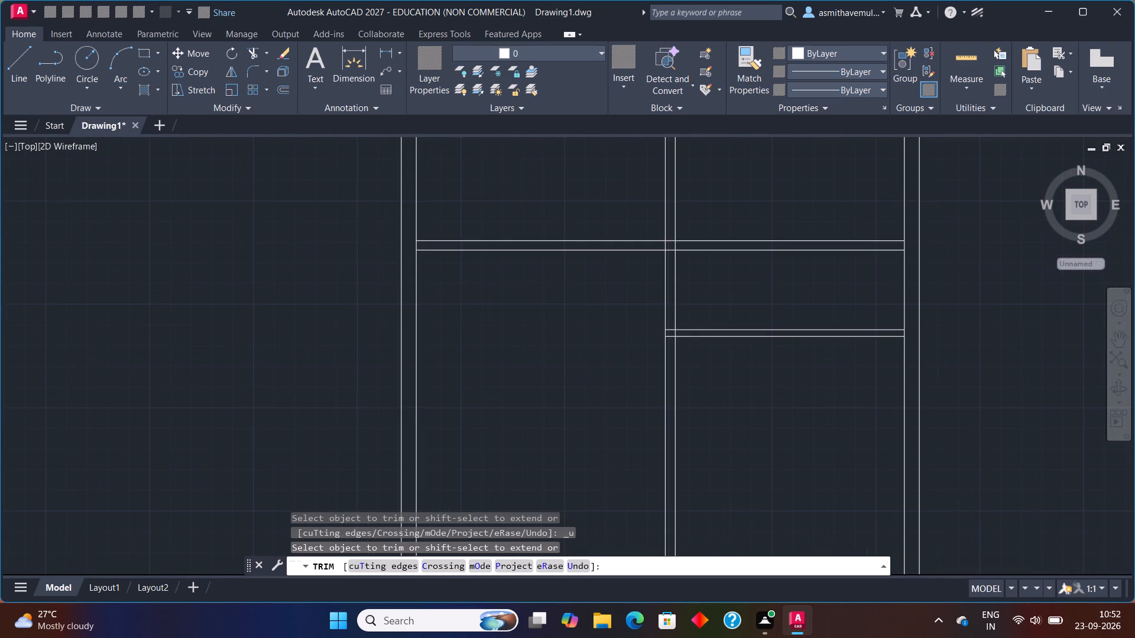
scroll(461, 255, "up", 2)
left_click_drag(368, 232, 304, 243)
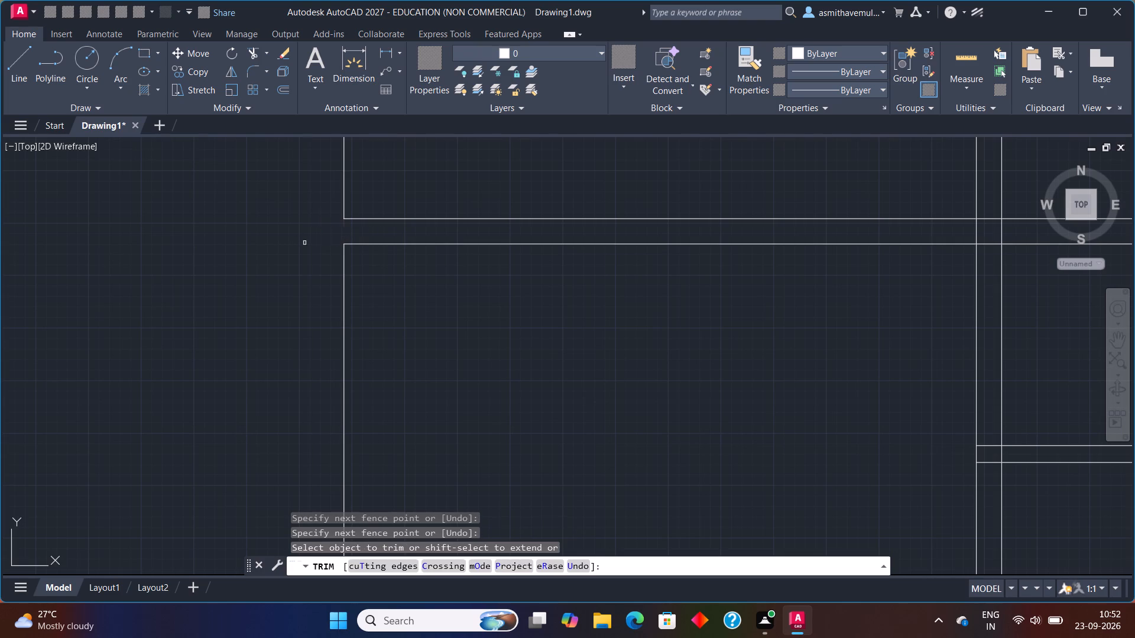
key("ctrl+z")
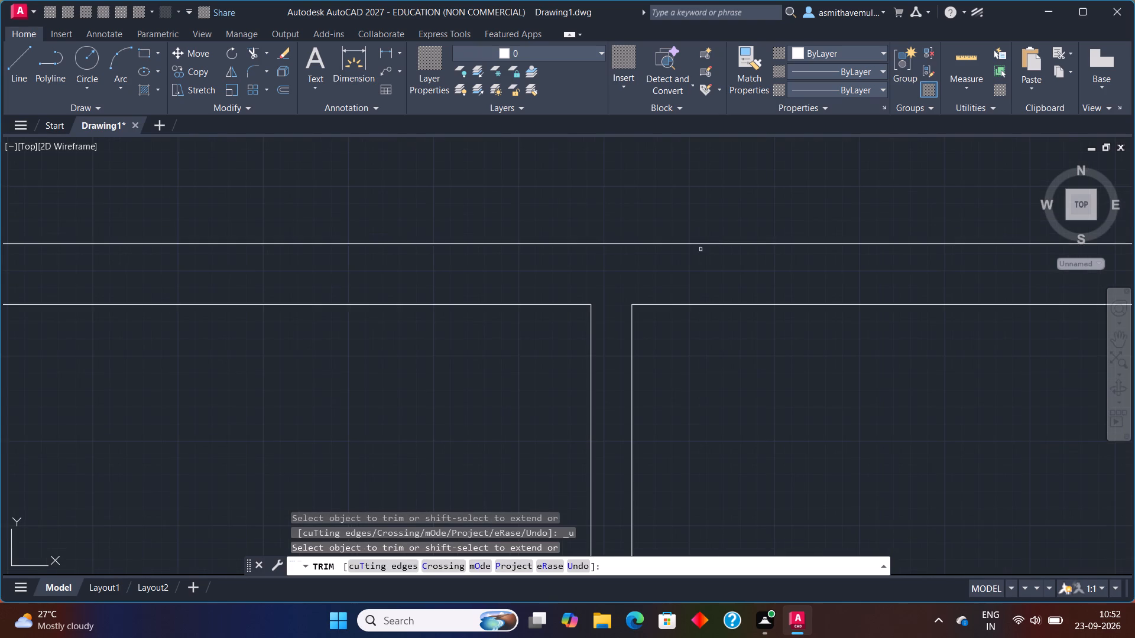
Trim only the left wall's inner line between the two lines of the first horizontal partition.
scroll(674, 263, "down", 5)
scroll(636, 437, "down", 1)
middle_click_drag(636, 437, 620, 300)
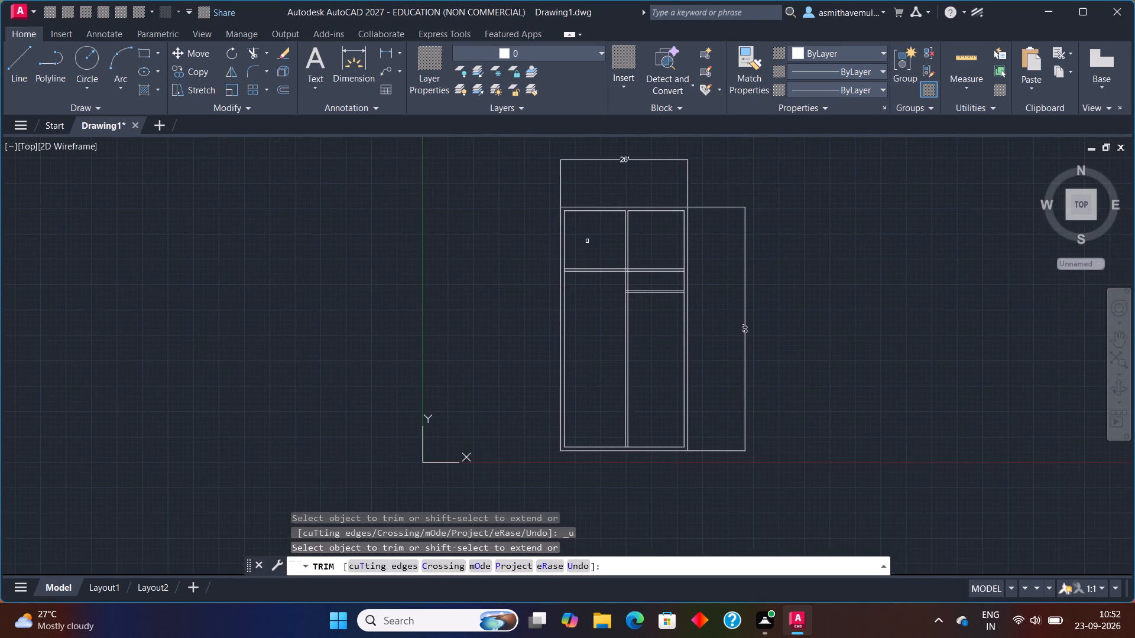
scroll(572, 232, "up", 3)
middle_click_drag(646, 486, 622, 367)
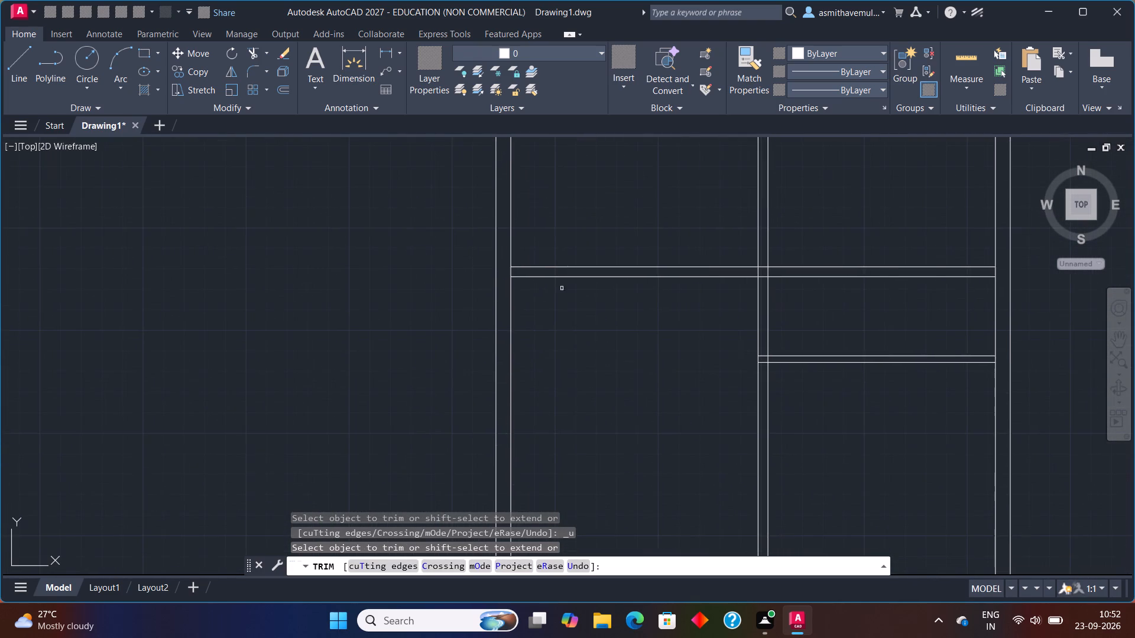
scroll(536, 258, "up", 1)
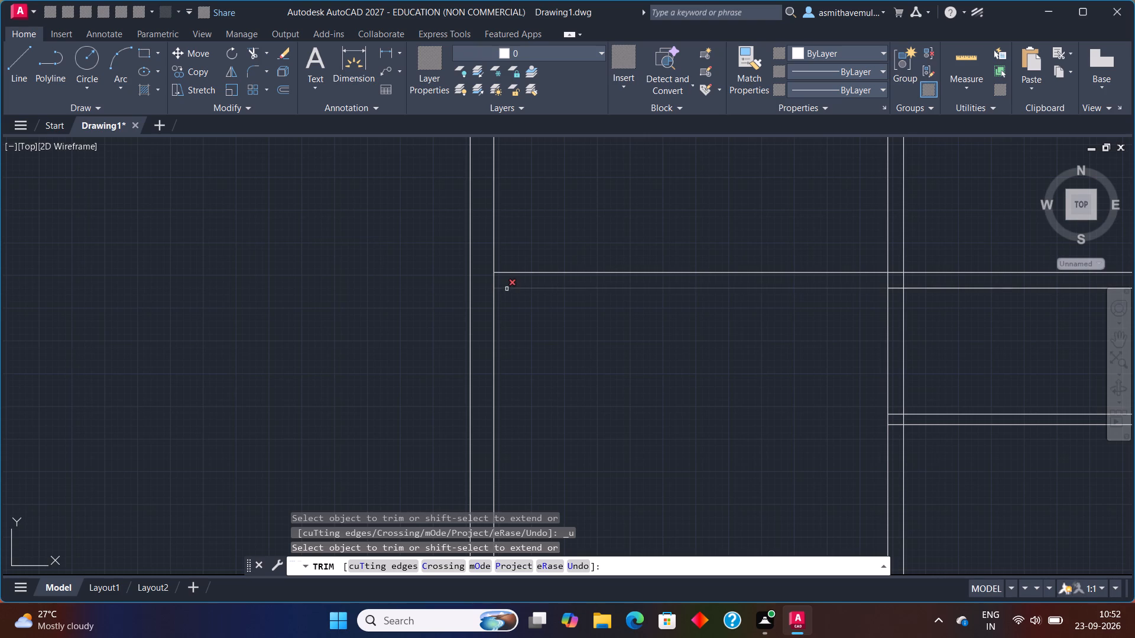
scroll(507, 292, "up", 1)
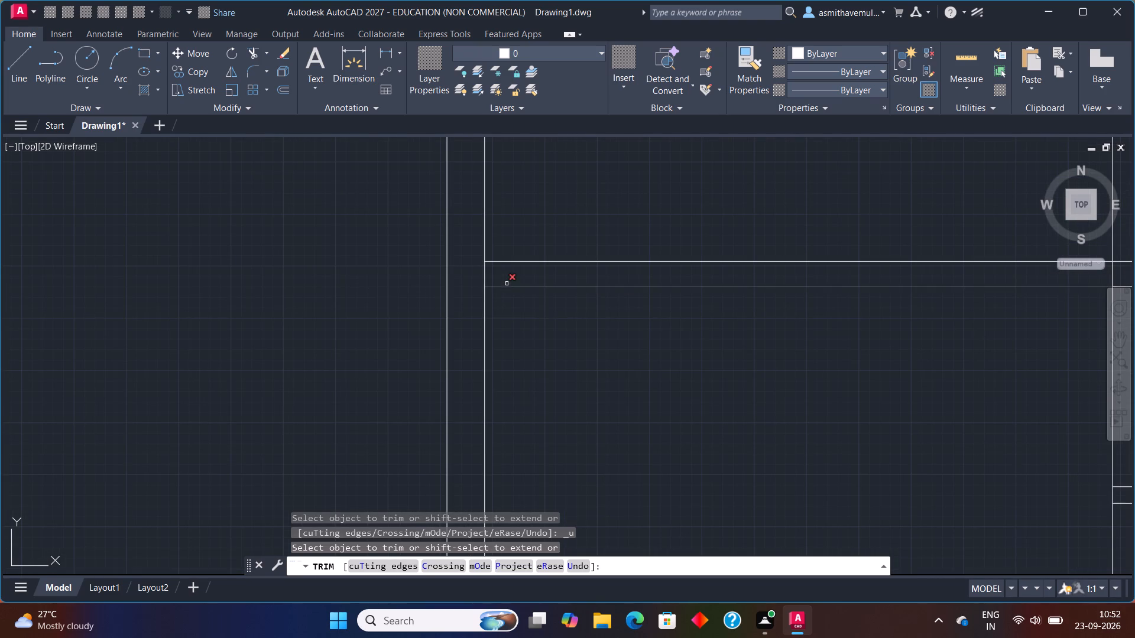
left_click_drag(505, 281, 478, 271)
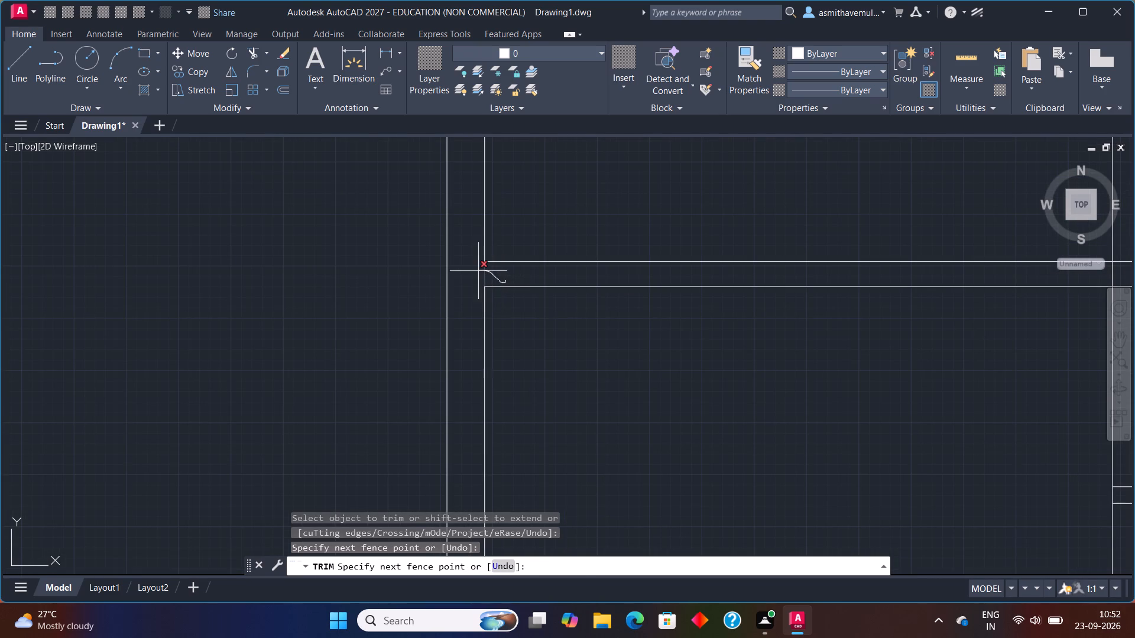
left_click_drag(478, 271, 475, 271)
Trim the crossing of the vertical and first horizontal partitions, removing the upper horizontal segment and both vertical segments inside it.
scroll(739, 287, "down", 2)
middle_click_drag(863, 333, 572, 334)
scroll(567, 263, "up", 2)
scroll(682, 357, "down", 1)
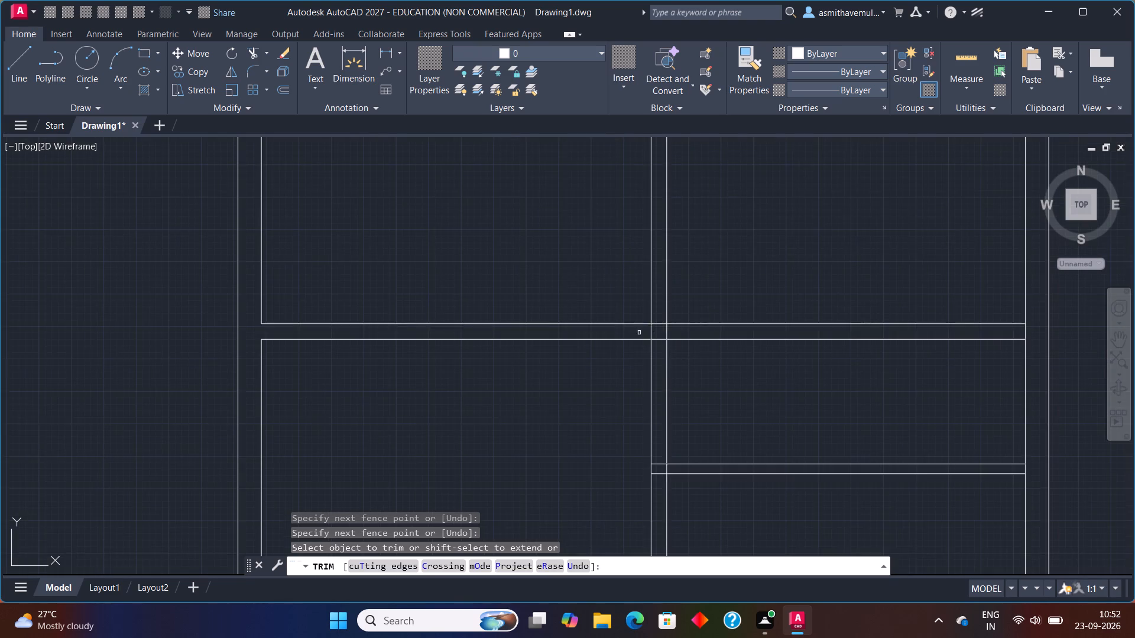
scroll(637, 328, "up", 1)
left_click(670, 321)
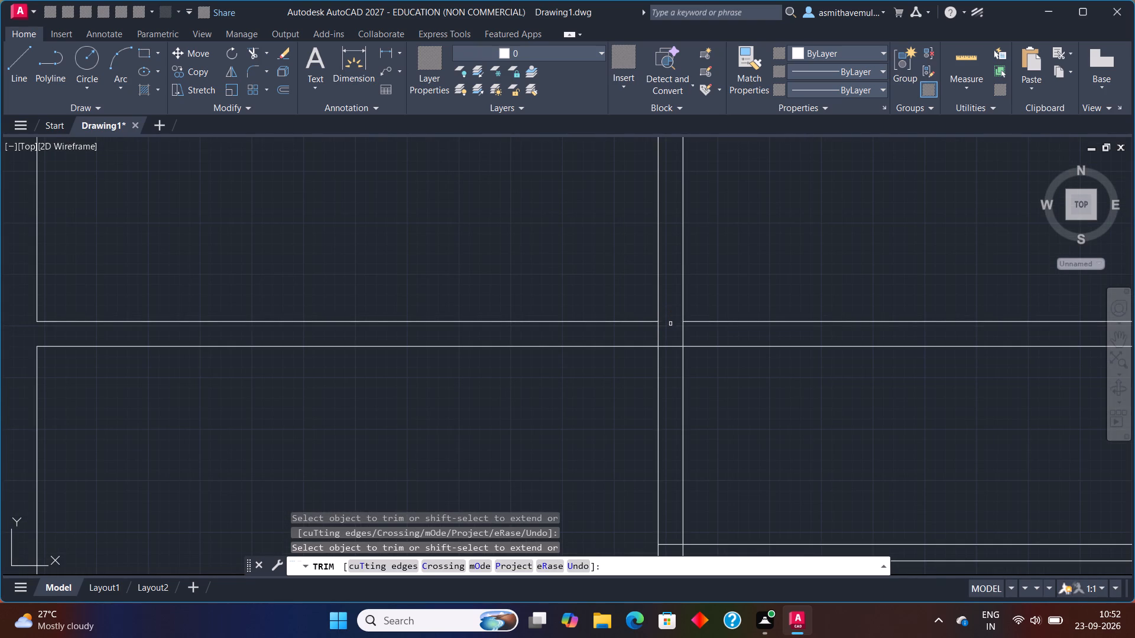
left_click(685, 333)
left_click(653, 338)
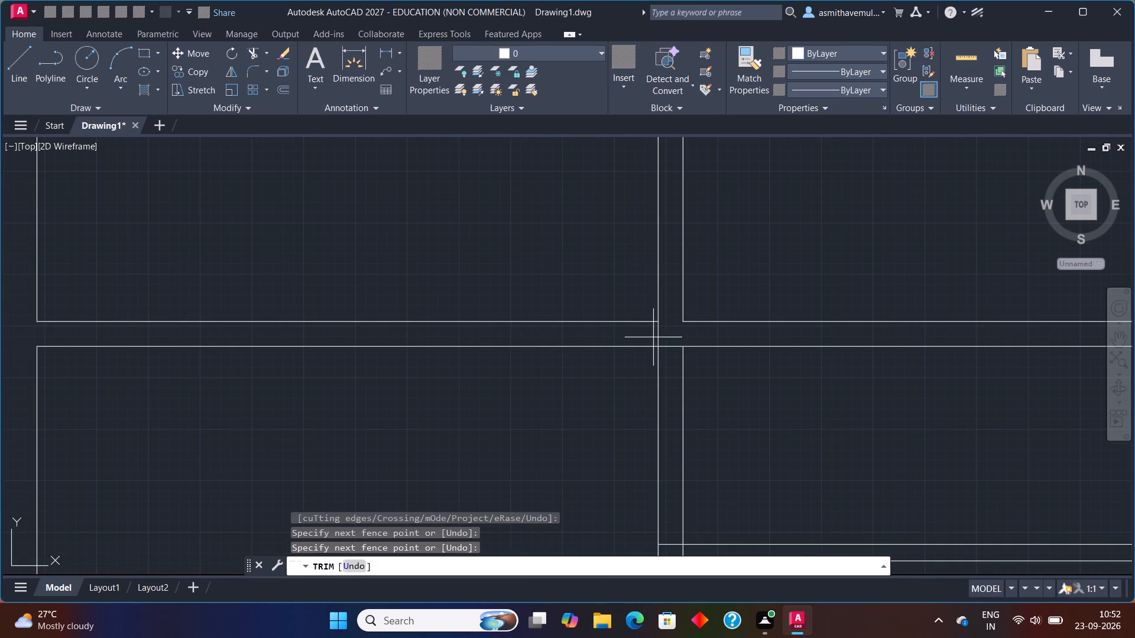
left_click(663, 331)
key("Escape")
scroll(811, 399, "down", 1)
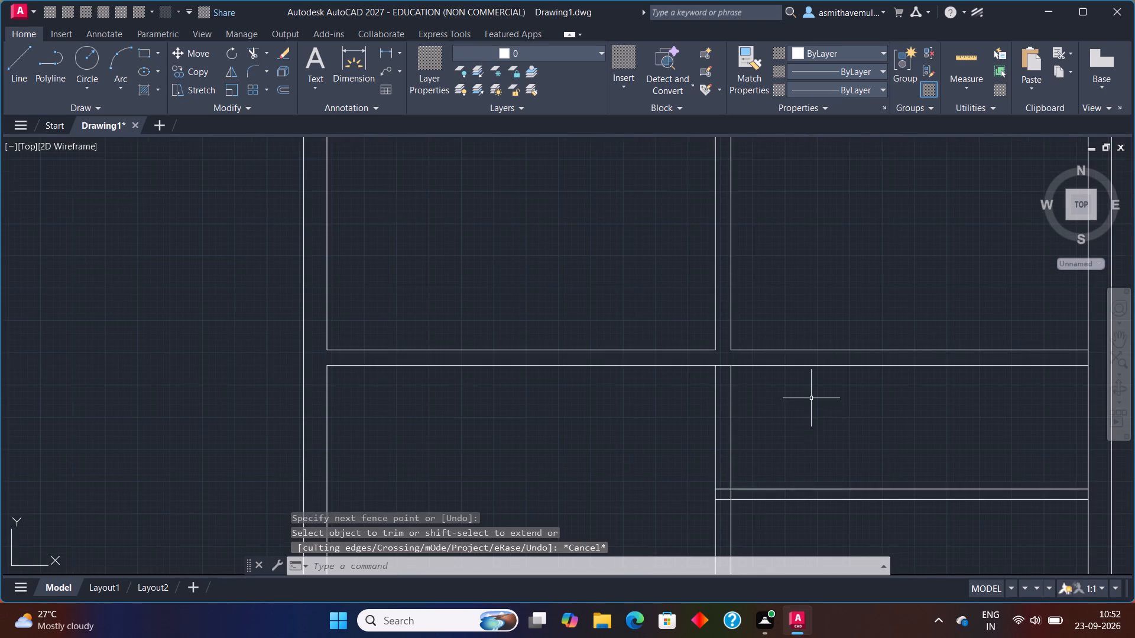
Offset the right wall's inner line 7' to the left.
middle_click_drag(832, 428, 561, 339)
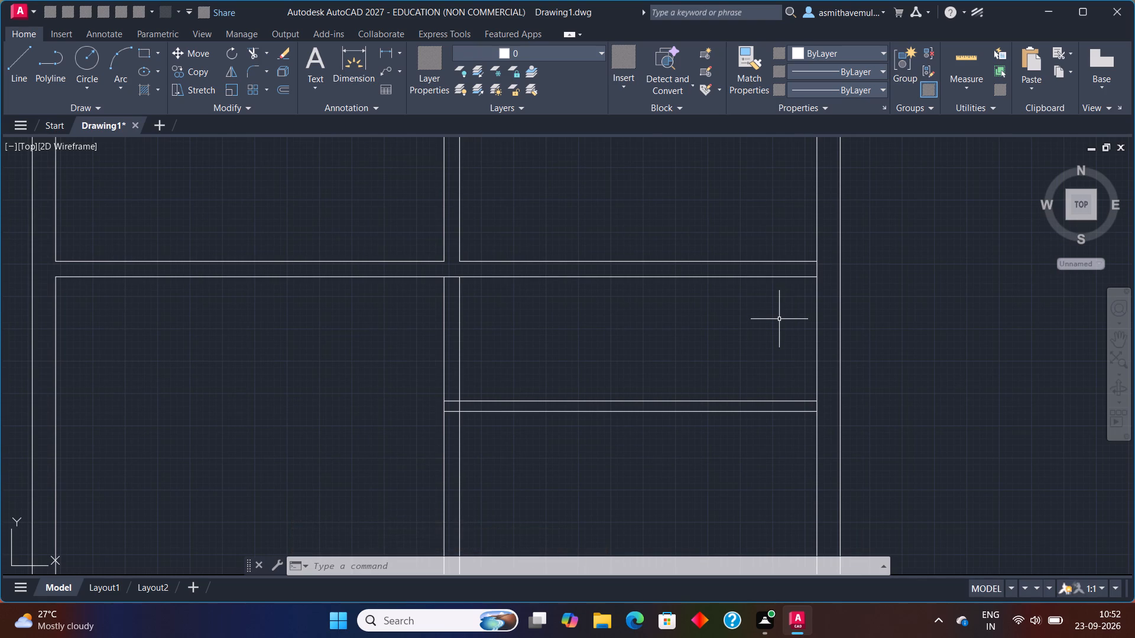
key("o")
key("Return")
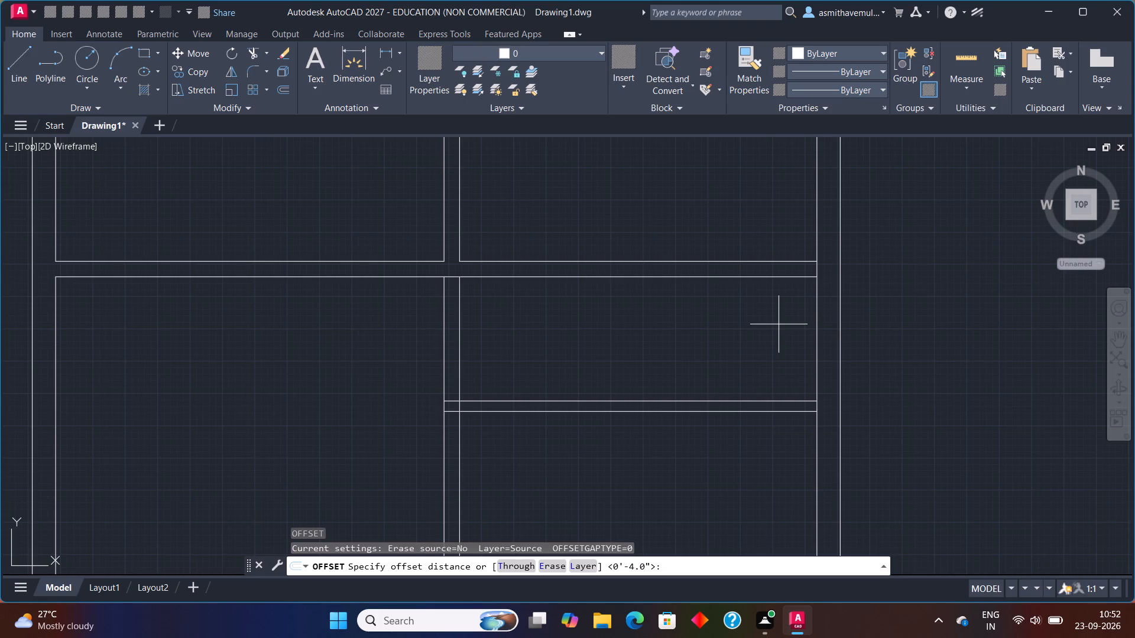
type("7'")
key("4")
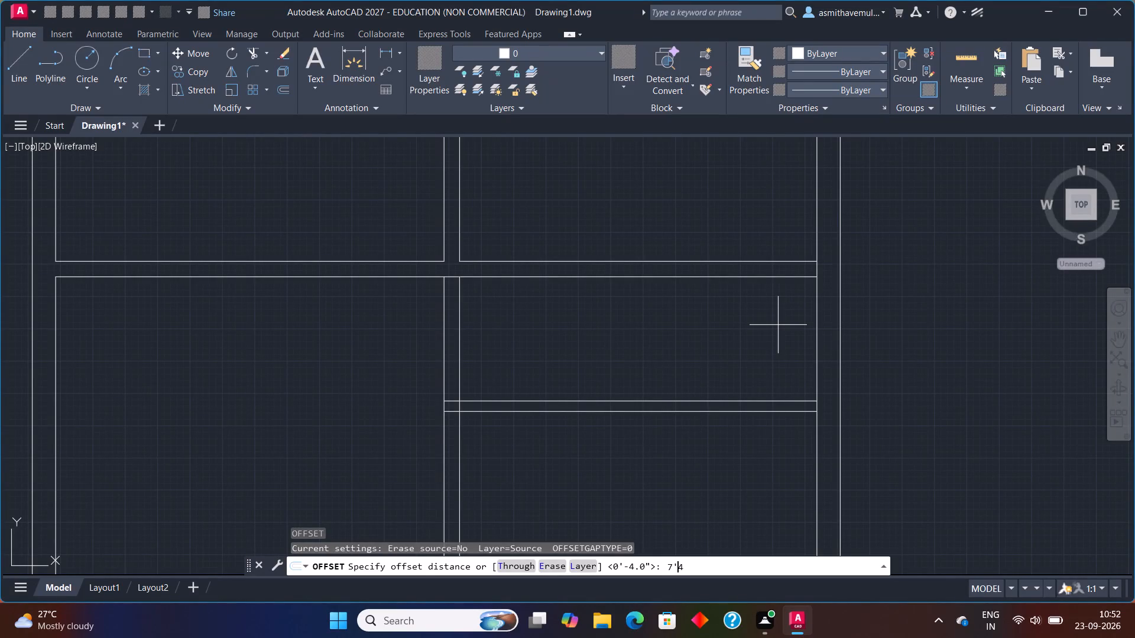
key("BackSpace")
key("Return")
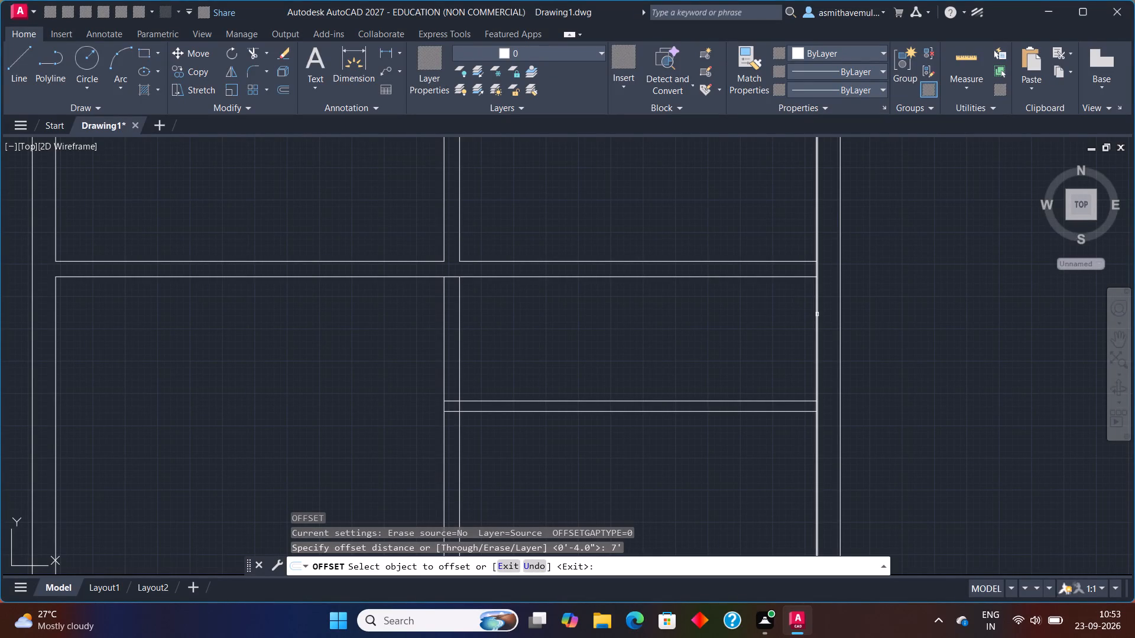
left_click(818, 315)
left_click(687, 344)
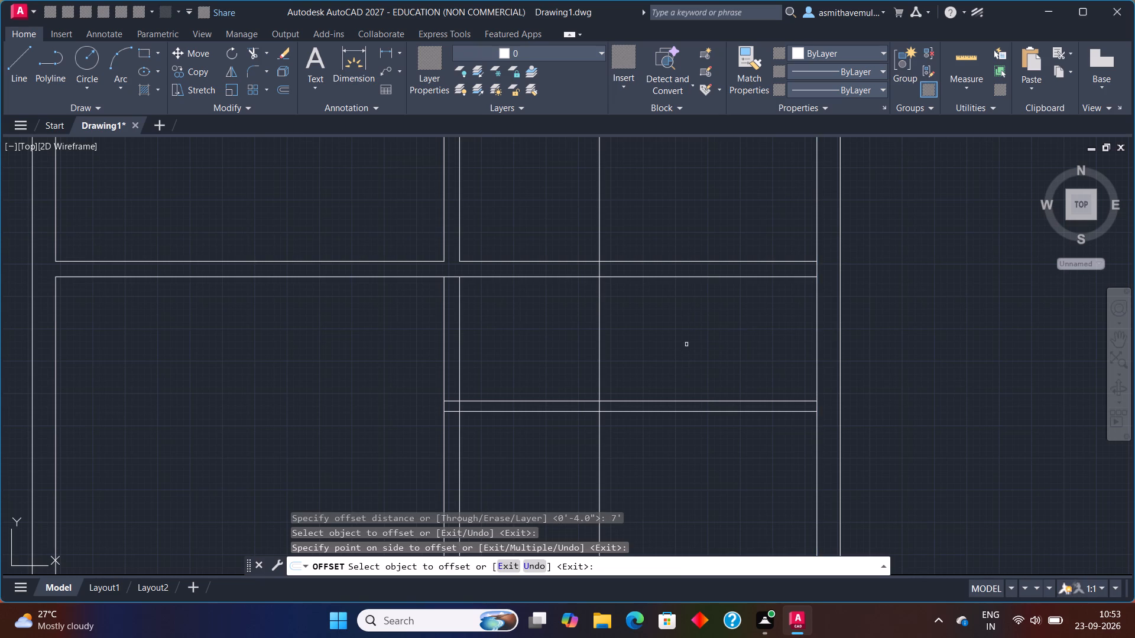
key("Escape")
Offset the vertical line beside the right wall 4" to the left to form a second vertical partition.
key("o")
key("Return")
key("4")
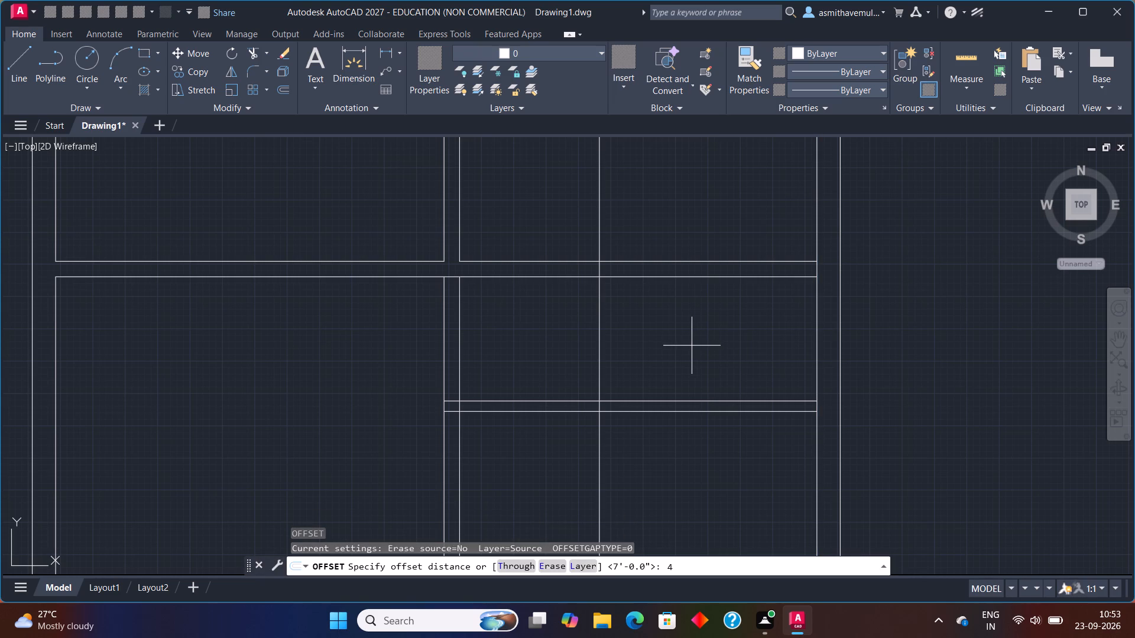
key("shift+quotedbl")
key("Return")
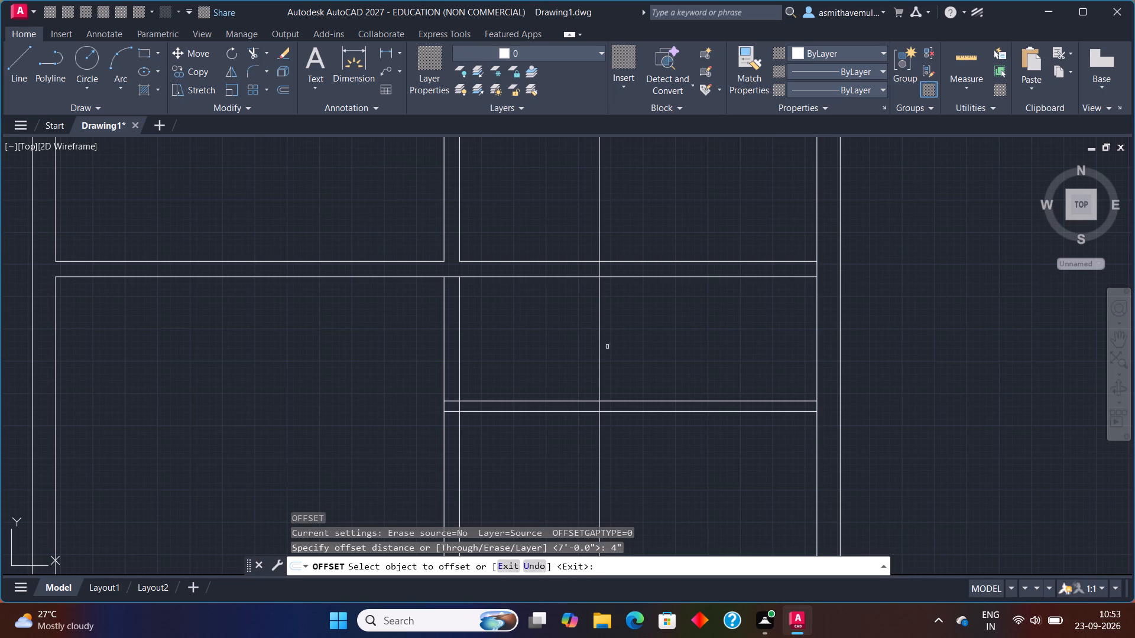
left_click(599, 346)
left_click(565, 354)
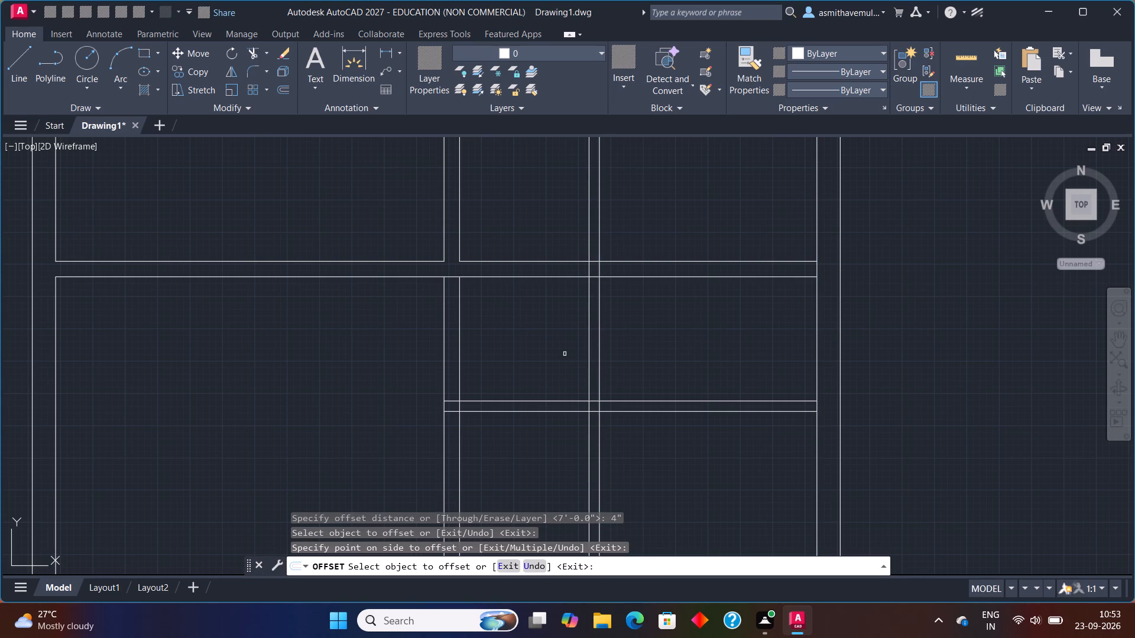
key("Escape")
Trim the right wall's inner line between the lines of the second horizontal partition and between those of the first one.
key("t")
type("RI")
key("m")
key("Return")
scroll(643, 399, "up", 1)
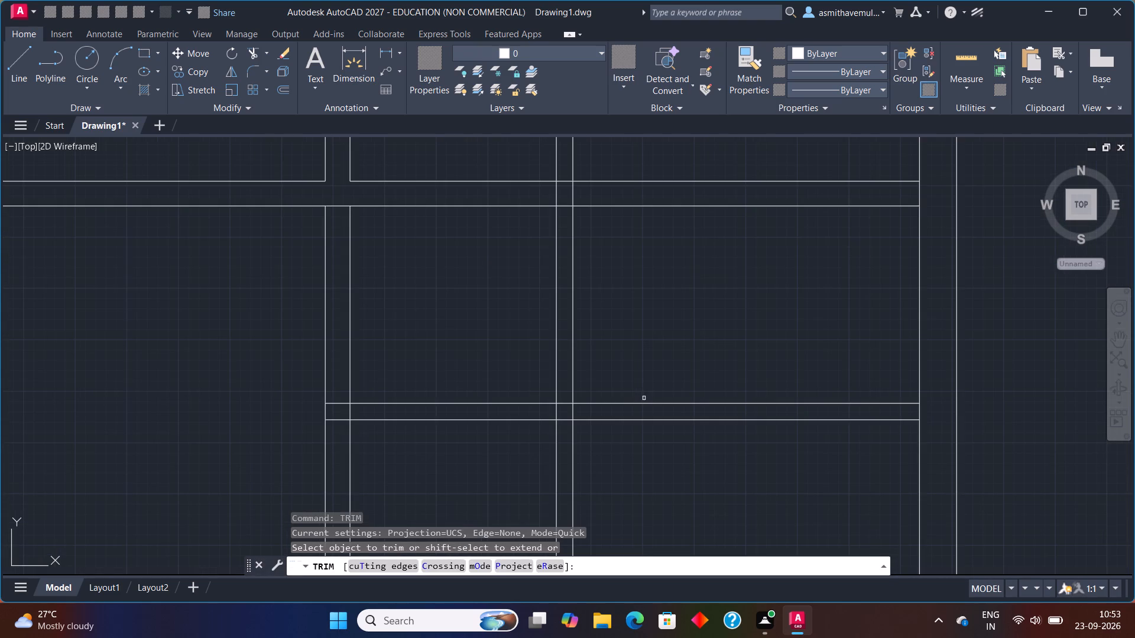
scroll(981, 387, "up", 2)
left_click_drag(858, 458, 785, 454)
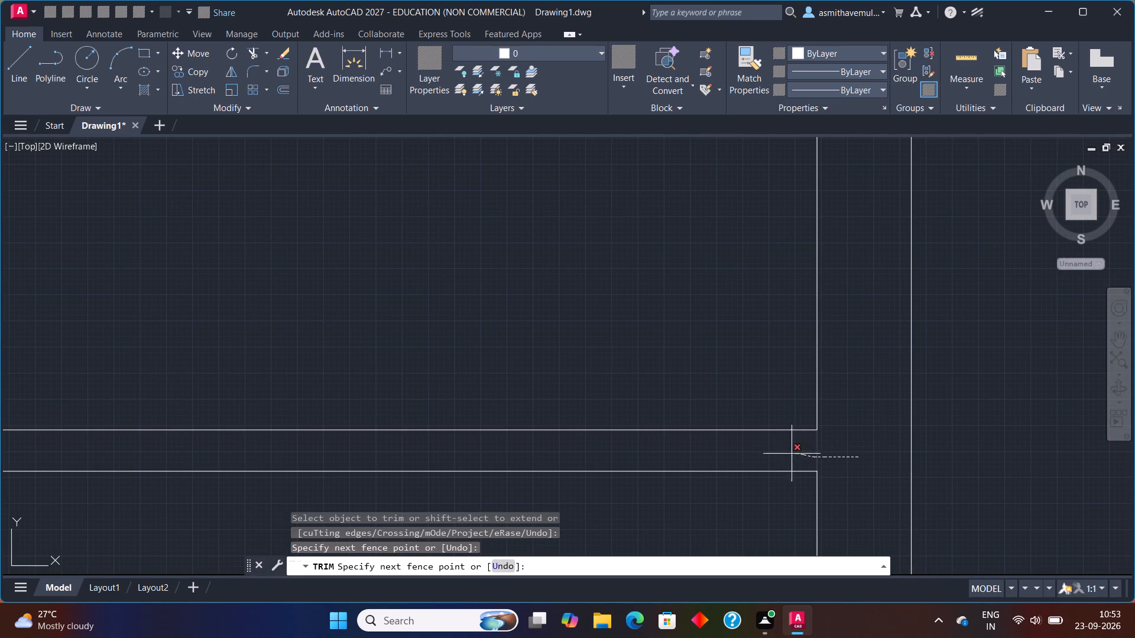
left_click_drag(785, 454, 774, 454)
scroll(804, 369, "down", 2)
middle_click_drag(781, 357, 781, 473)
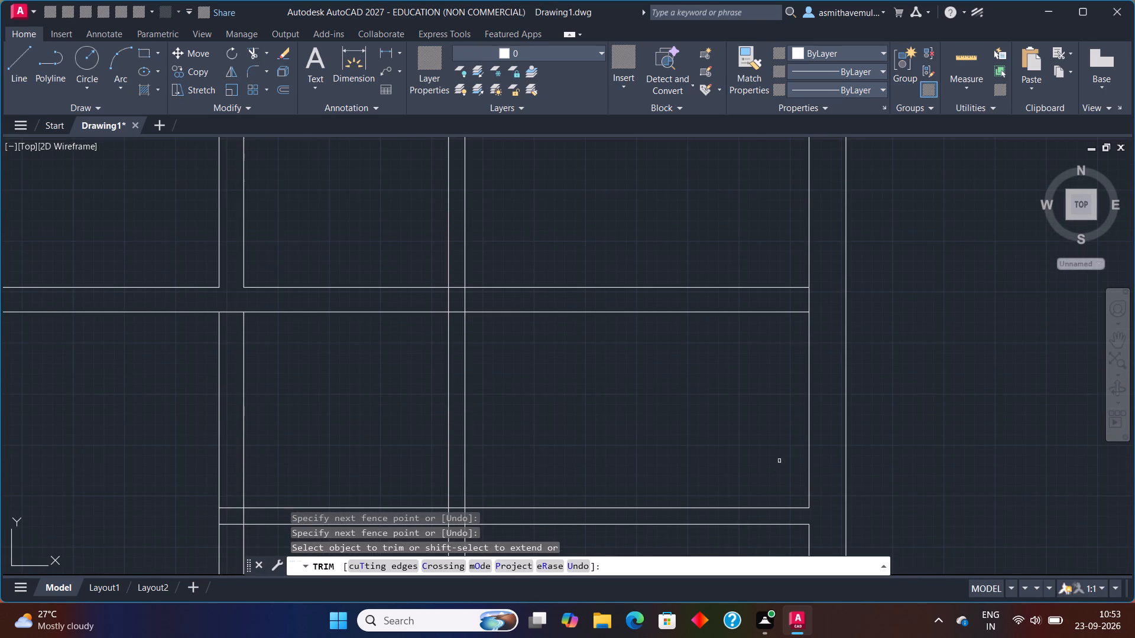
scroll(791, 308, "up", 1)
left_click_drag(839, 287, 840, 288)
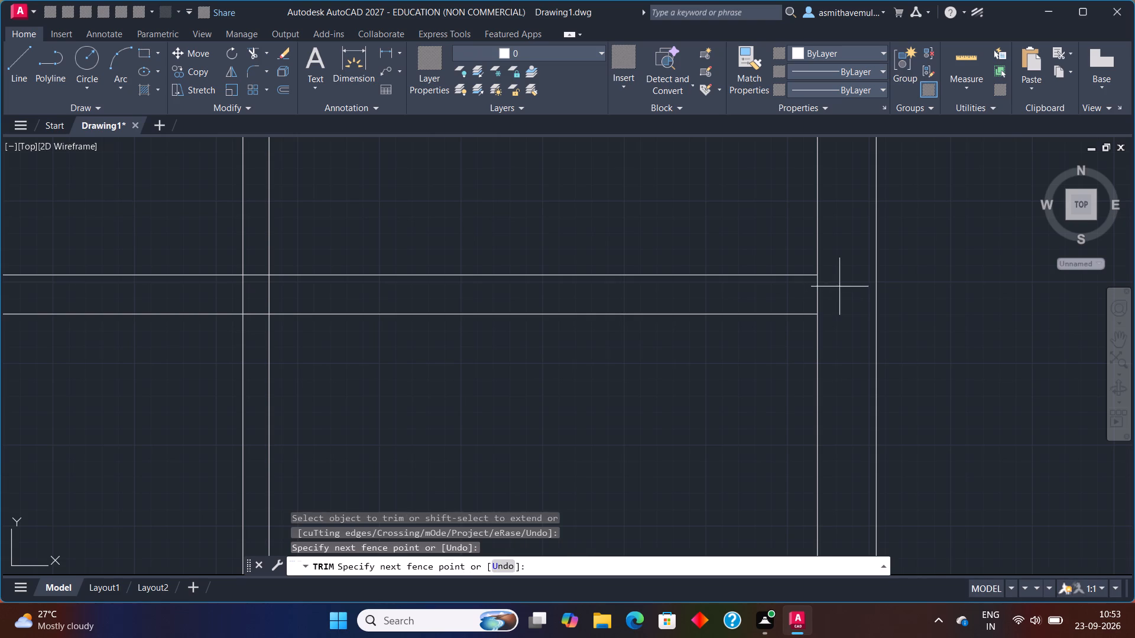
left_click_drag(840, 288, 740, 298)
Trim away both lines of the 4" vertical partition above the first horizontal partition.
scroll(559, 337, "down", 2)
middle_click_drag(422, 340, 577, 381)
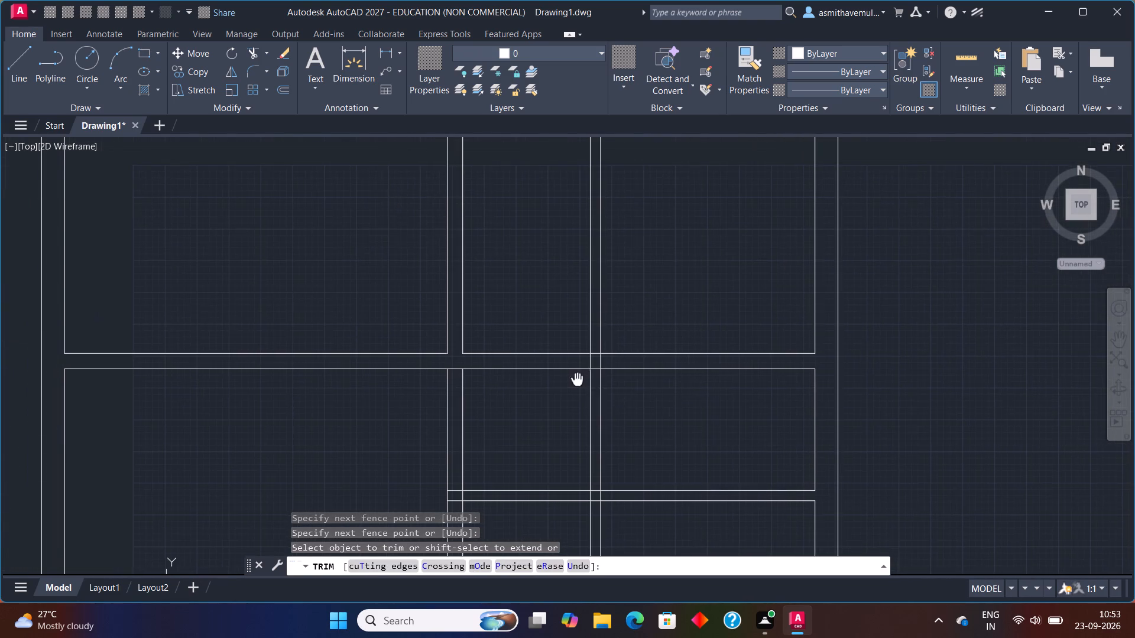
left_click_drag(652, 297, 481, 323)
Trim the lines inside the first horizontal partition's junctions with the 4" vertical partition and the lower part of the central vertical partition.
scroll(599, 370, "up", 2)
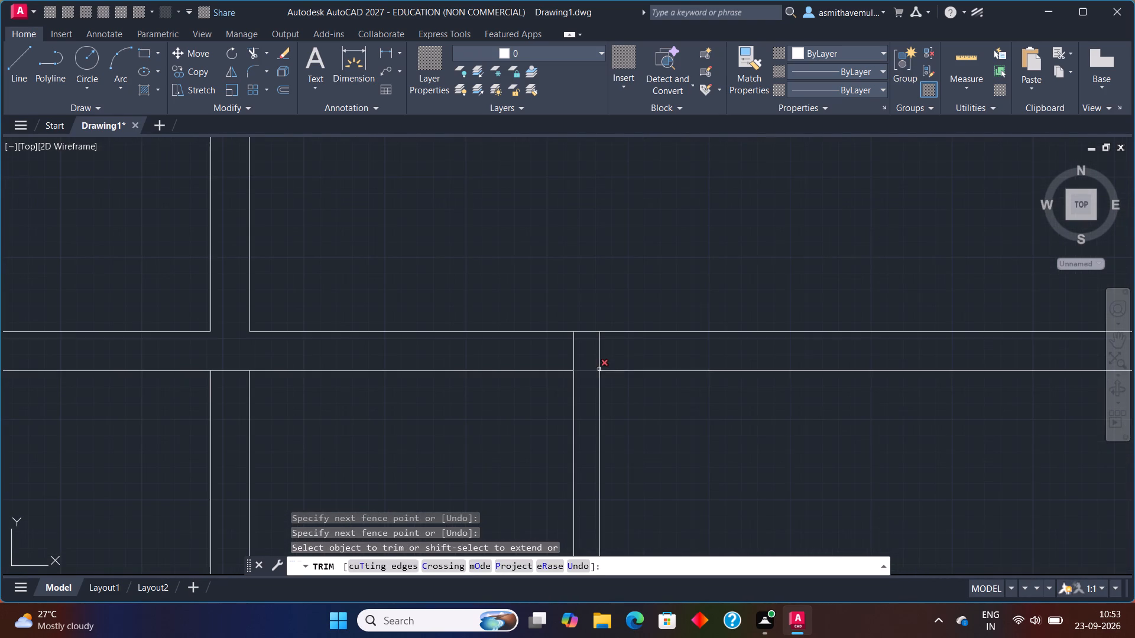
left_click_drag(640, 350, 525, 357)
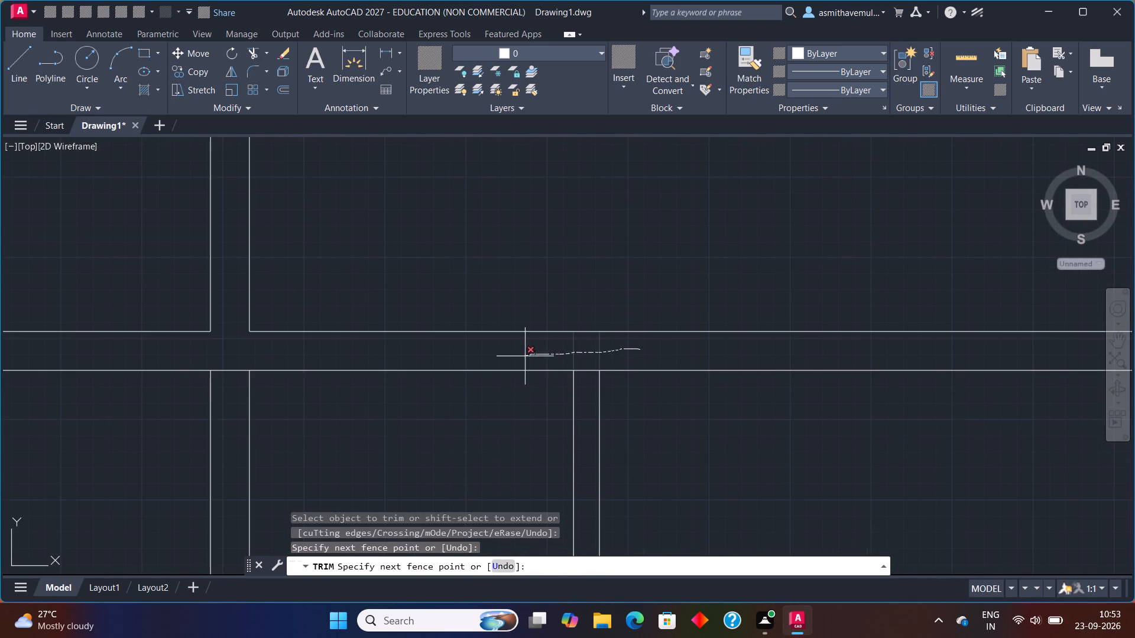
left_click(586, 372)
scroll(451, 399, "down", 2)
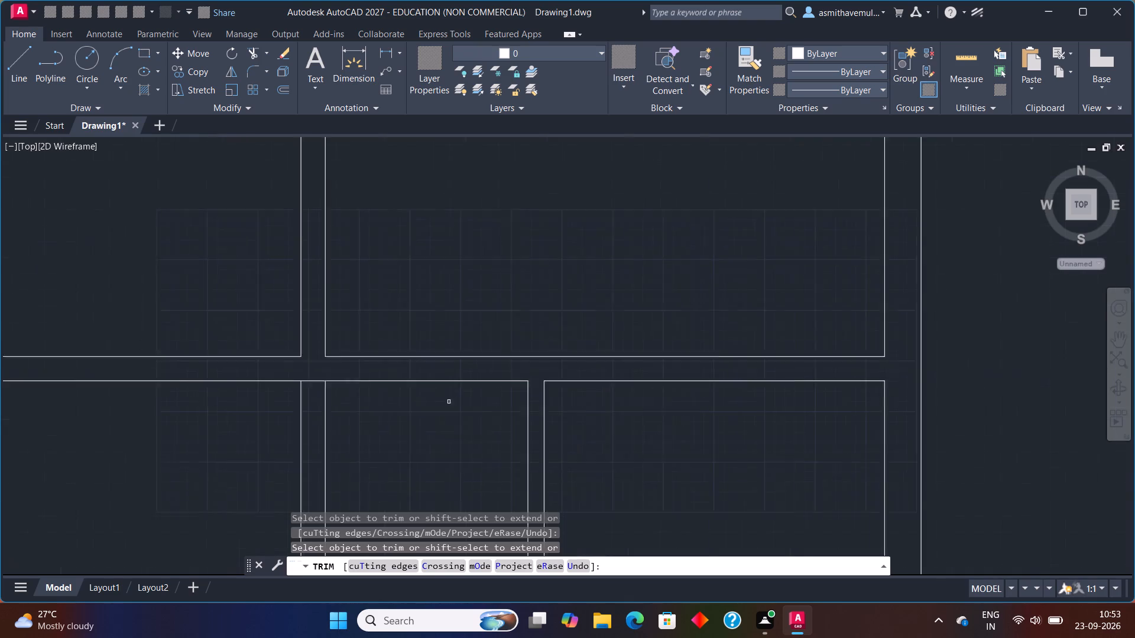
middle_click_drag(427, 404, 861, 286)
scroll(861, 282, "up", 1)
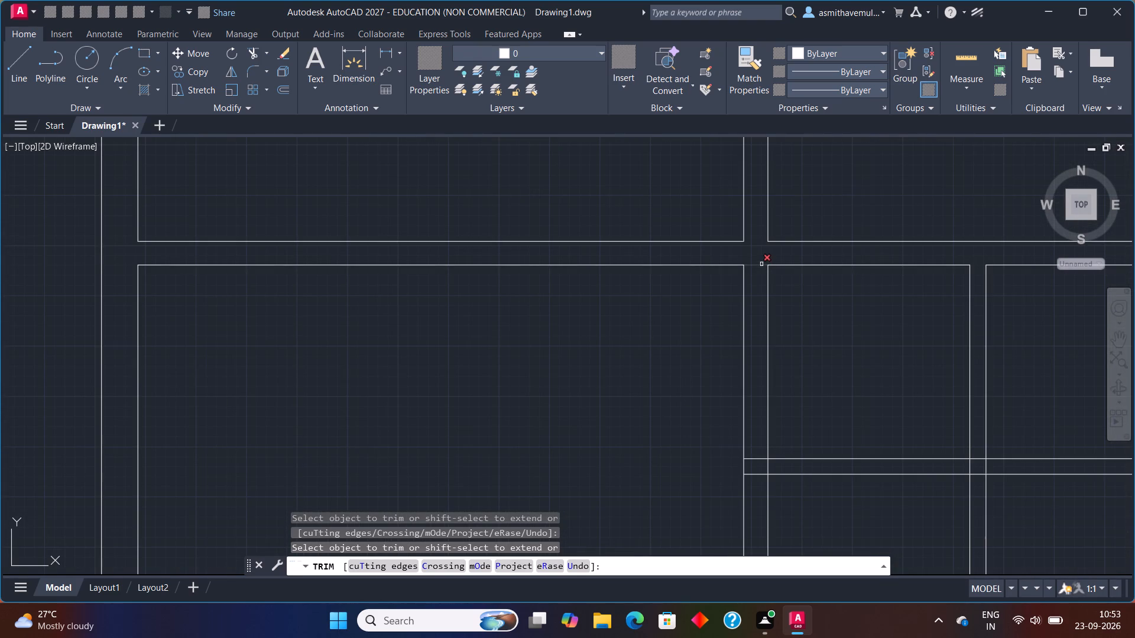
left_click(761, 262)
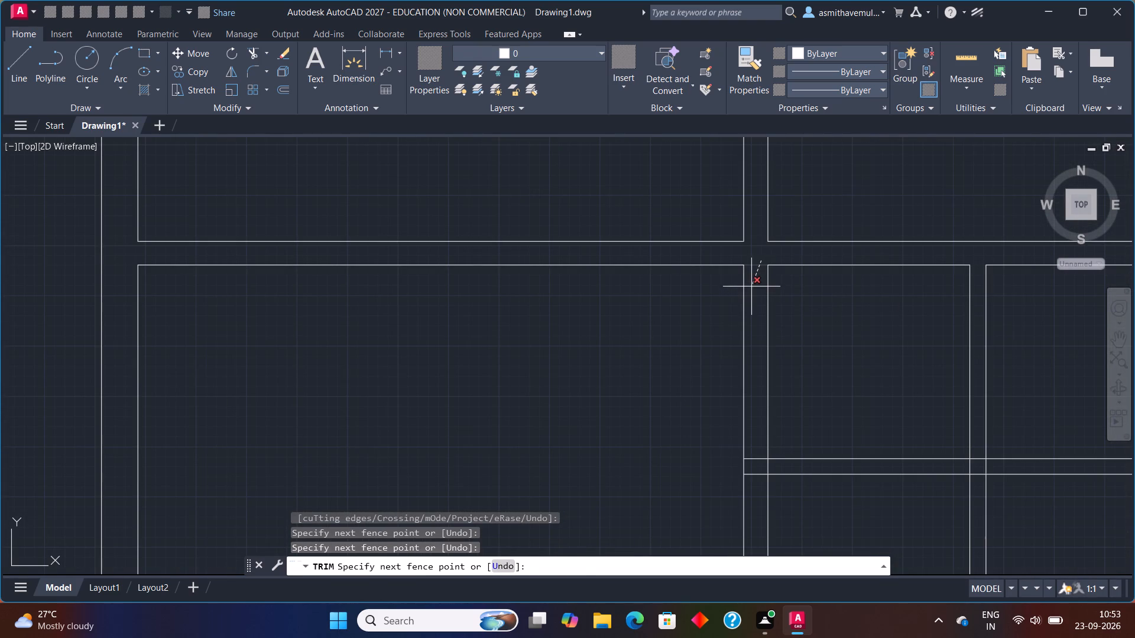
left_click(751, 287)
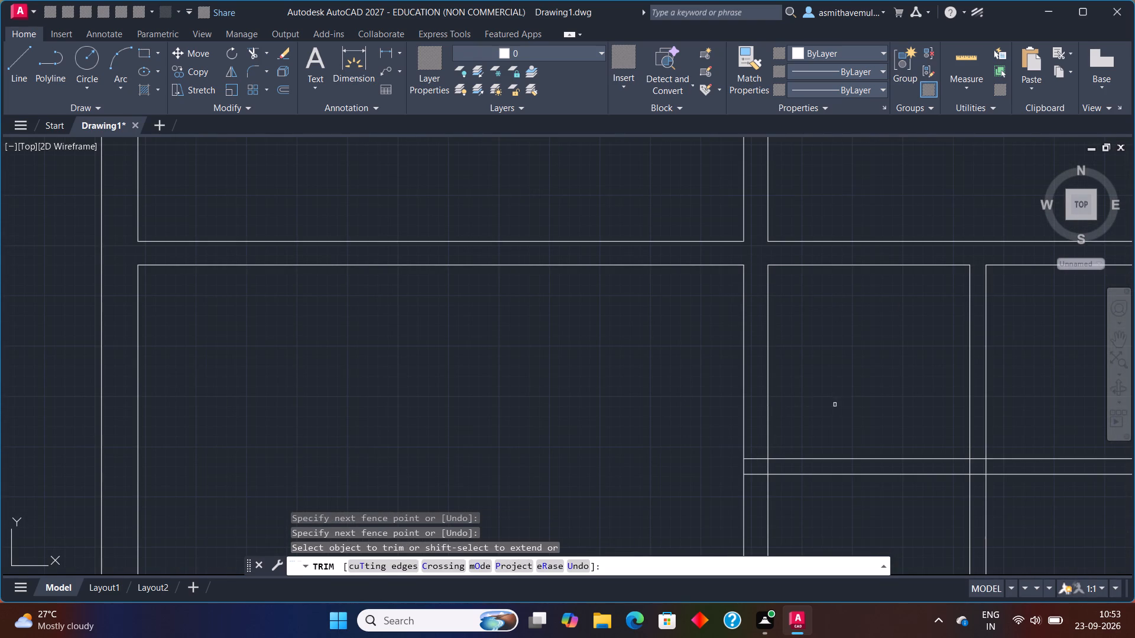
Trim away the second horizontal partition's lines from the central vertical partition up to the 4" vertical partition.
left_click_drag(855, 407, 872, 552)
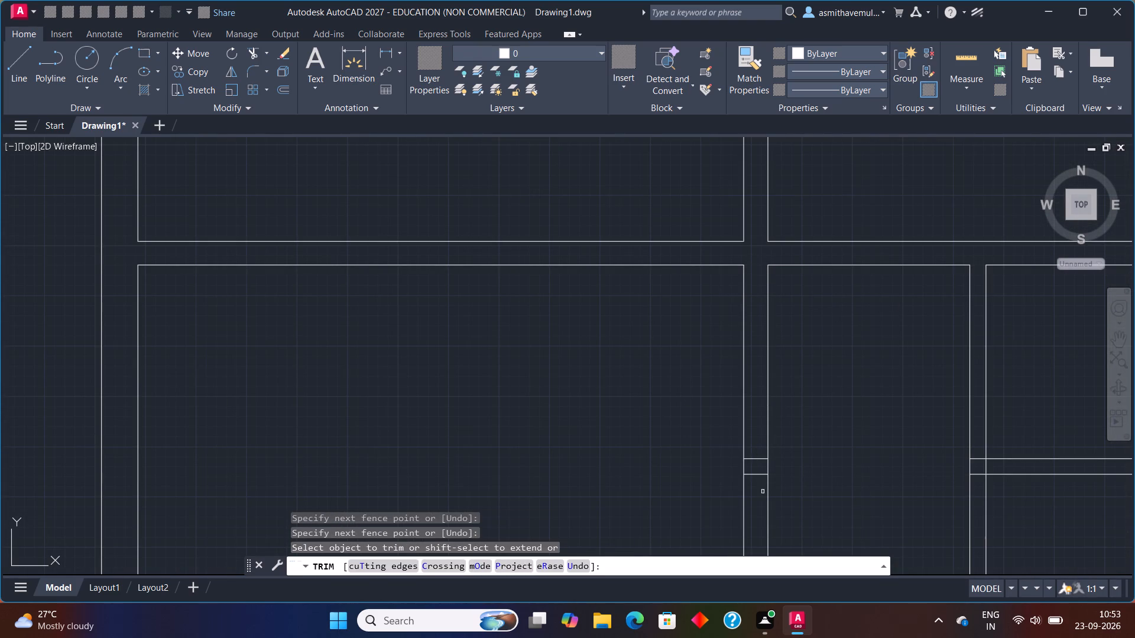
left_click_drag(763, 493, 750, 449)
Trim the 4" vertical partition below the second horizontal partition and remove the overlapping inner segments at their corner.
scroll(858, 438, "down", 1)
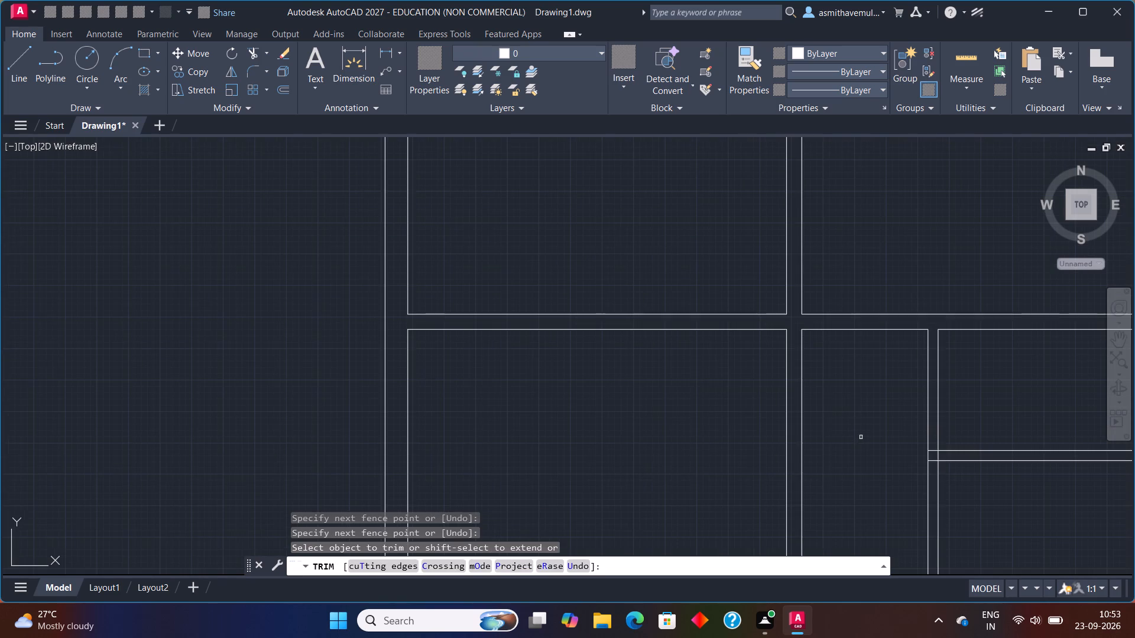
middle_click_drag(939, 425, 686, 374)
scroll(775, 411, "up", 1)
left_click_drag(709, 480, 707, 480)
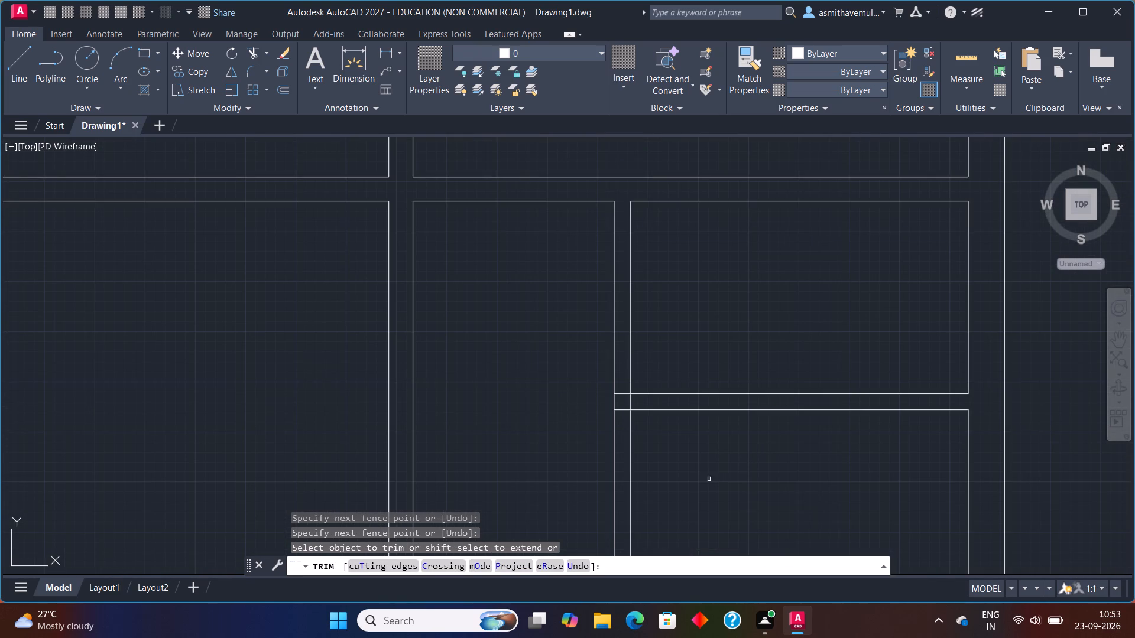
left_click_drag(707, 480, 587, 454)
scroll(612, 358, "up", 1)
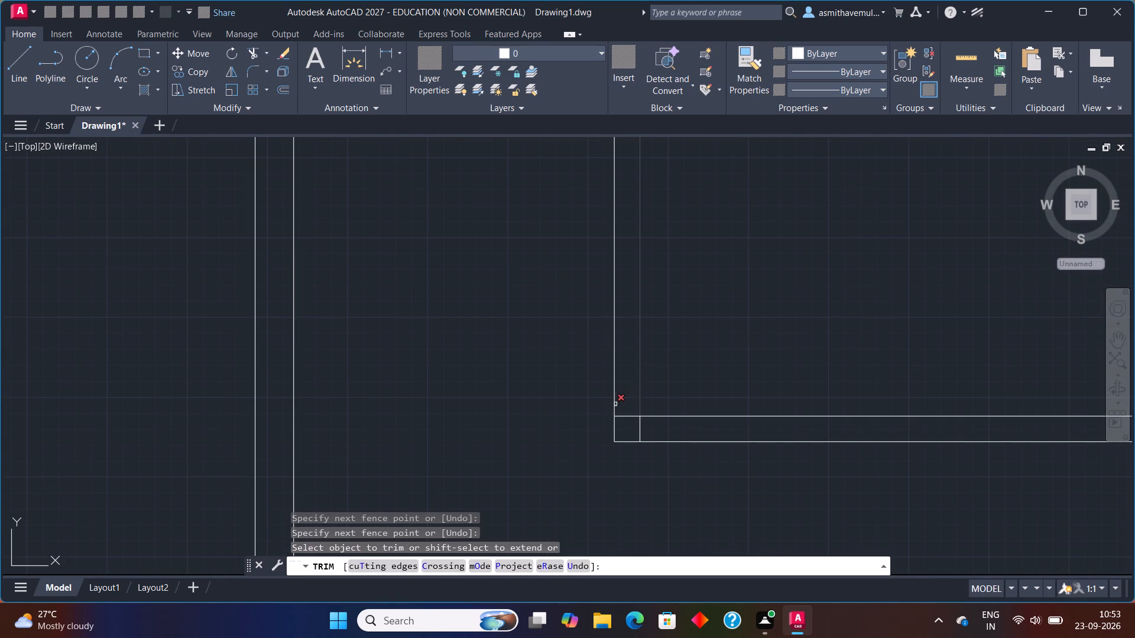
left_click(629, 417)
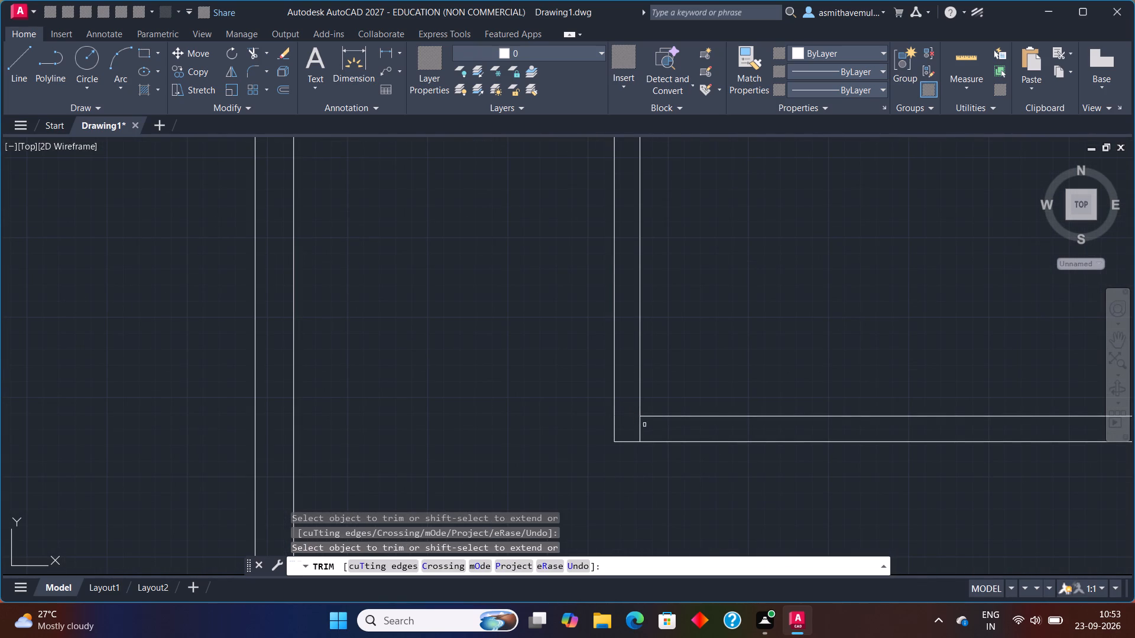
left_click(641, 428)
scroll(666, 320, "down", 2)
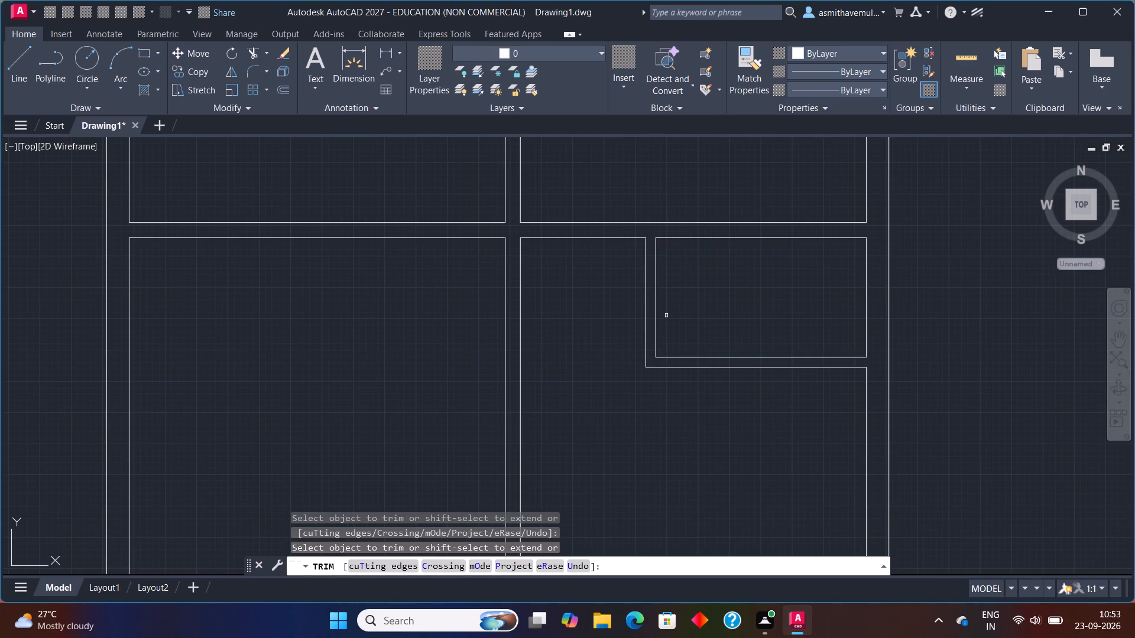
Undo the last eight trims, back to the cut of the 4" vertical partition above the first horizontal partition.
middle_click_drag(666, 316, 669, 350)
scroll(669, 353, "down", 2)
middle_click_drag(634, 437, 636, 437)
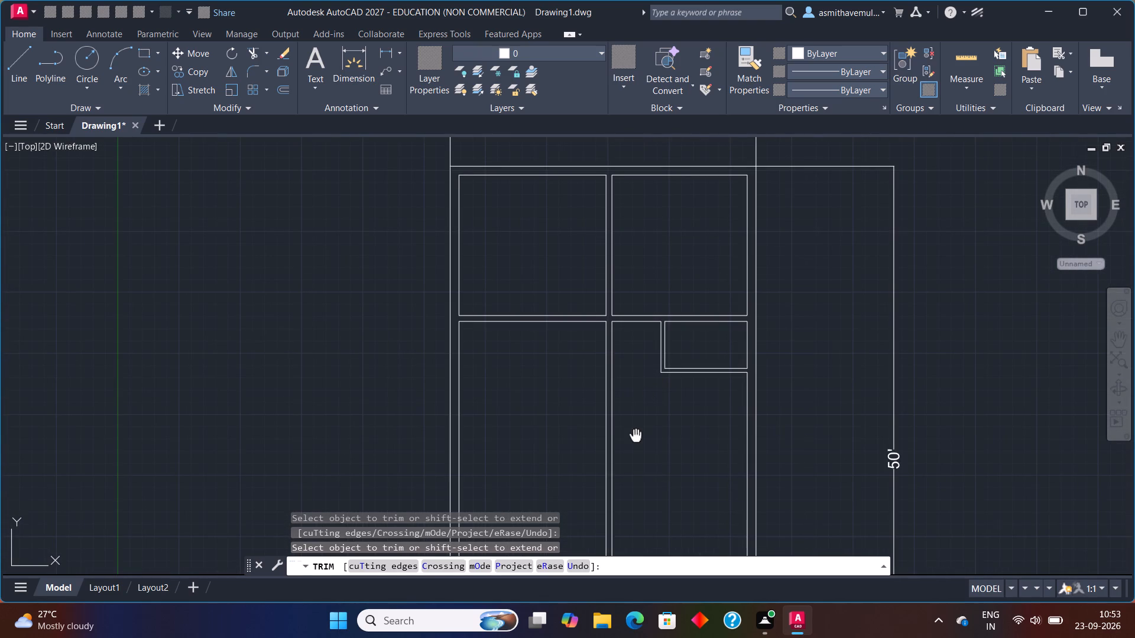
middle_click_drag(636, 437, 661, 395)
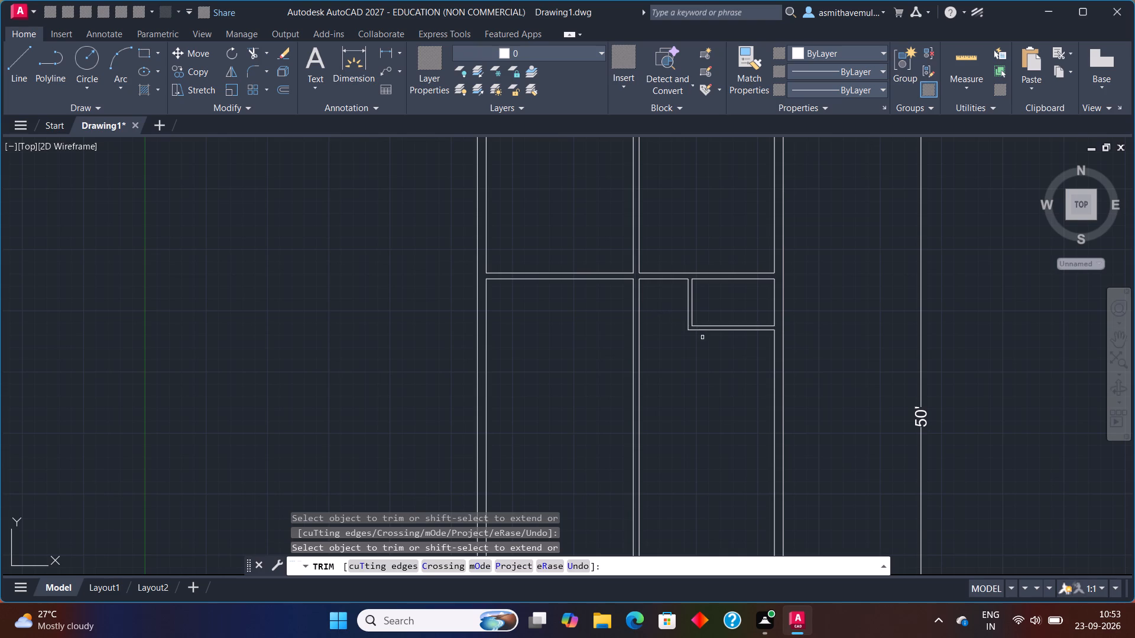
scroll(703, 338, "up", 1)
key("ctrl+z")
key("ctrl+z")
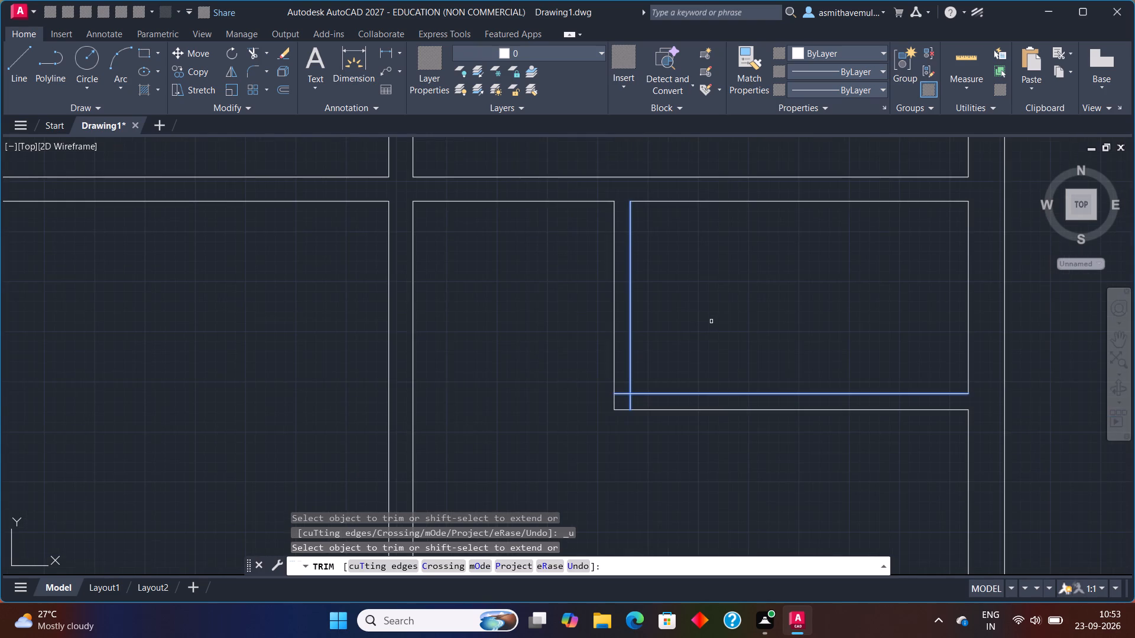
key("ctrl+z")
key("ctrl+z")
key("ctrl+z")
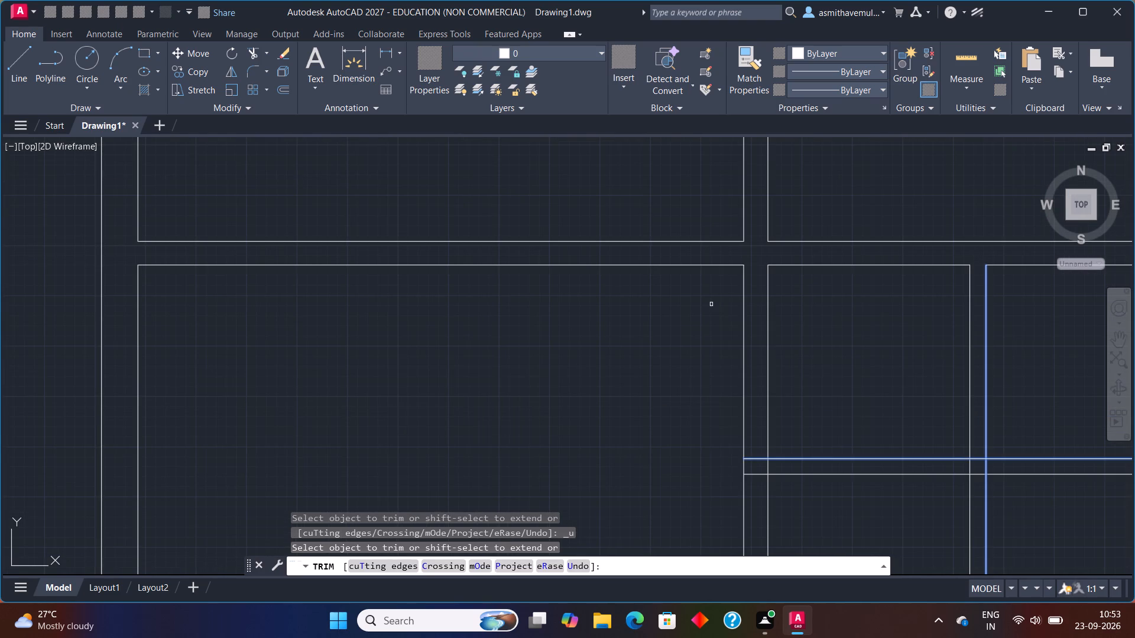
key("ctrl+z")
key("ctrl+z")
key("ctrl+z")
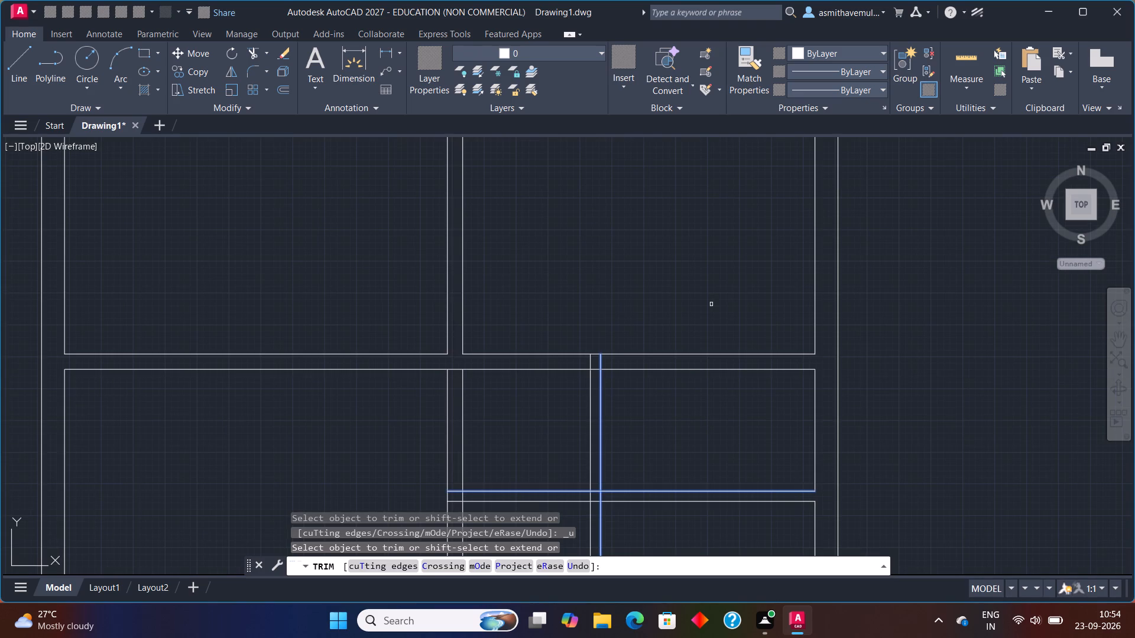
Trim the 4" vertical partition below the second horizontal partition, then remove the upper horizontal and both vertical segments inside their junction.
middle_click_drag(645, 494, 667, 355)
left_click_drag(647, 415, 541, 435)
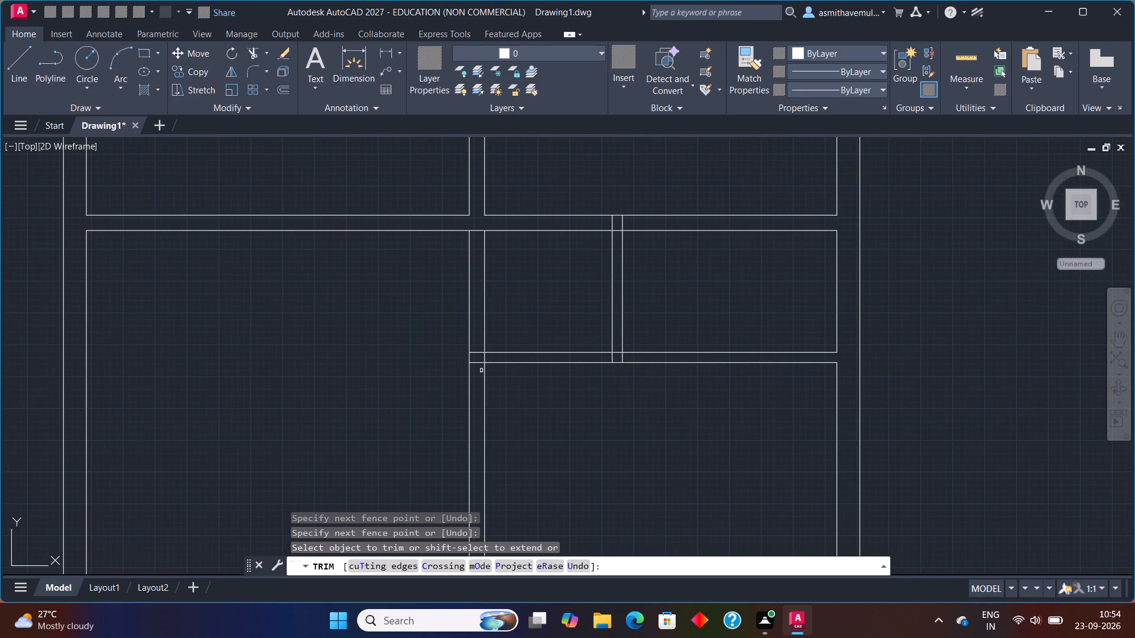
scroll(487, 360, "up", 1)
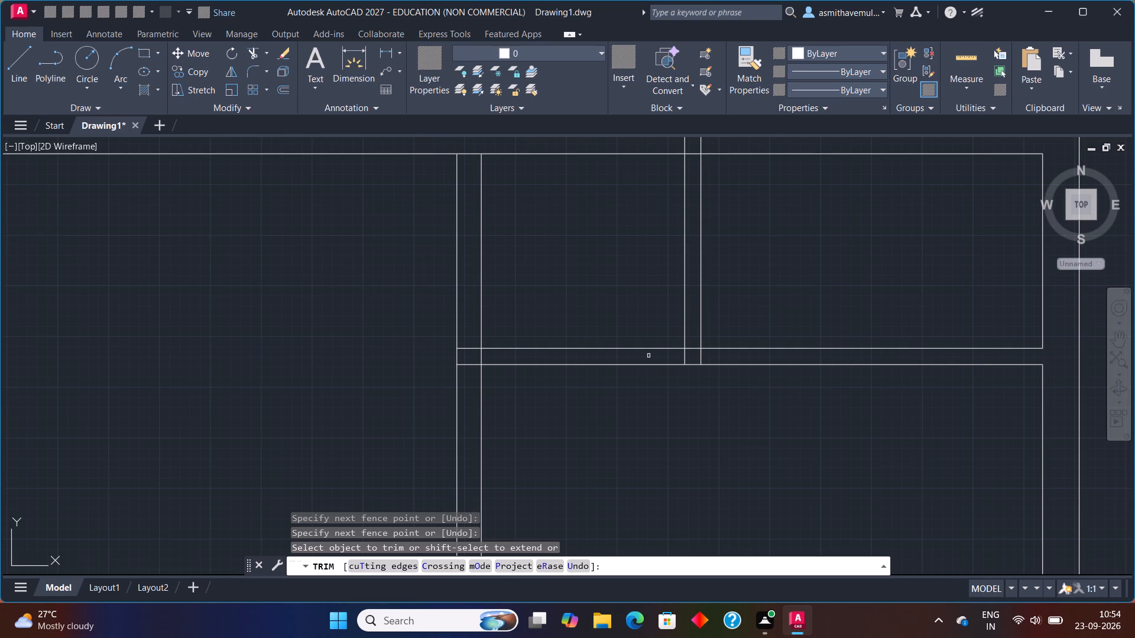
left_click(693, 349)
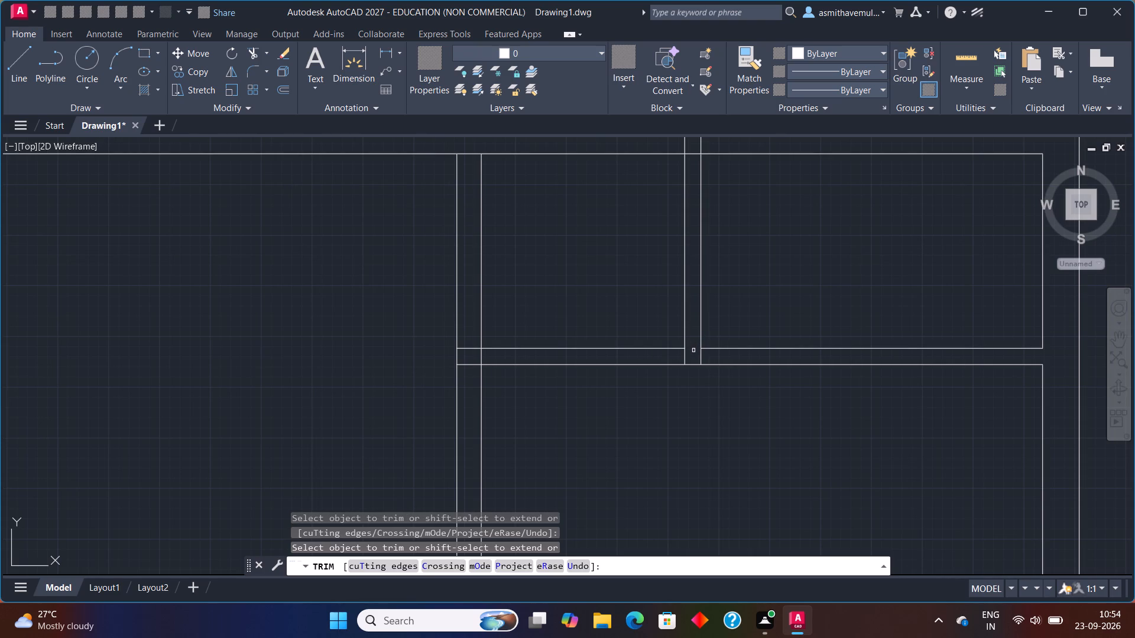
left_click(702, 360)
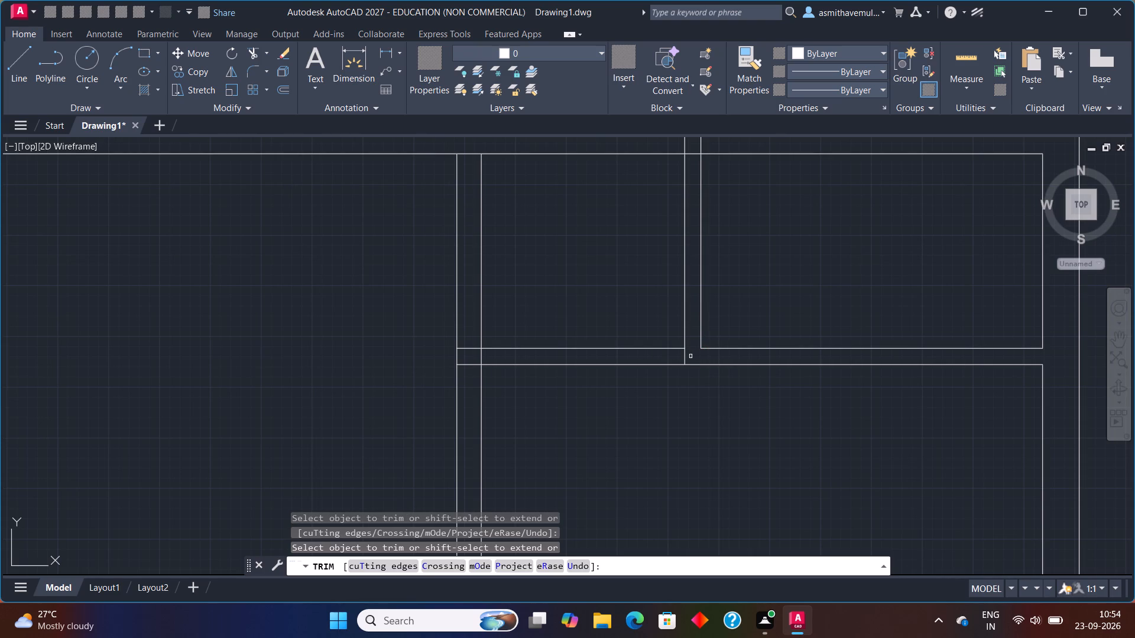
left_click(685, 357)
Trim the central partition's right line inside the second horizontal partition, and both its lines between the two horizontal partitions.
scroll(529, 389, "up", 1)
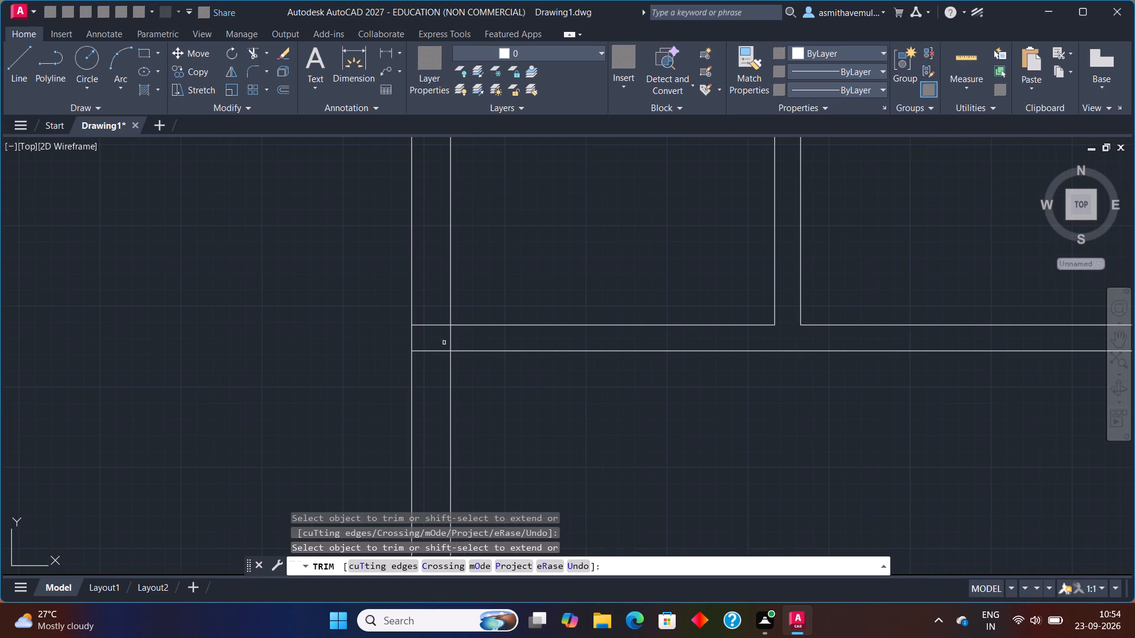
left_click(449, 340)
left_click_drag(514, 273, 263, 275)
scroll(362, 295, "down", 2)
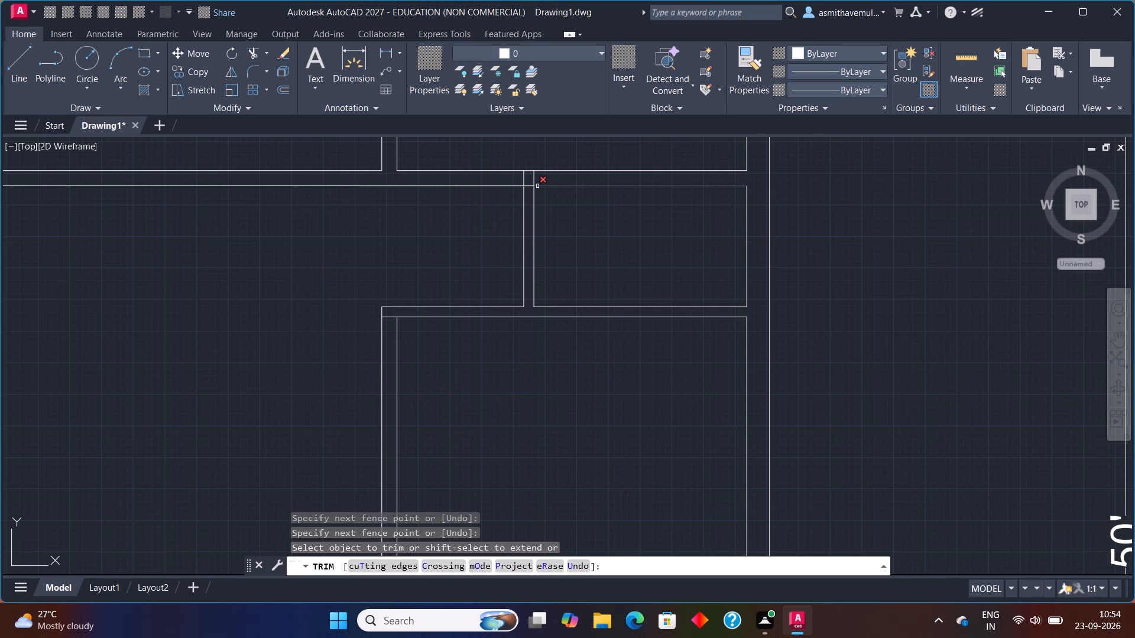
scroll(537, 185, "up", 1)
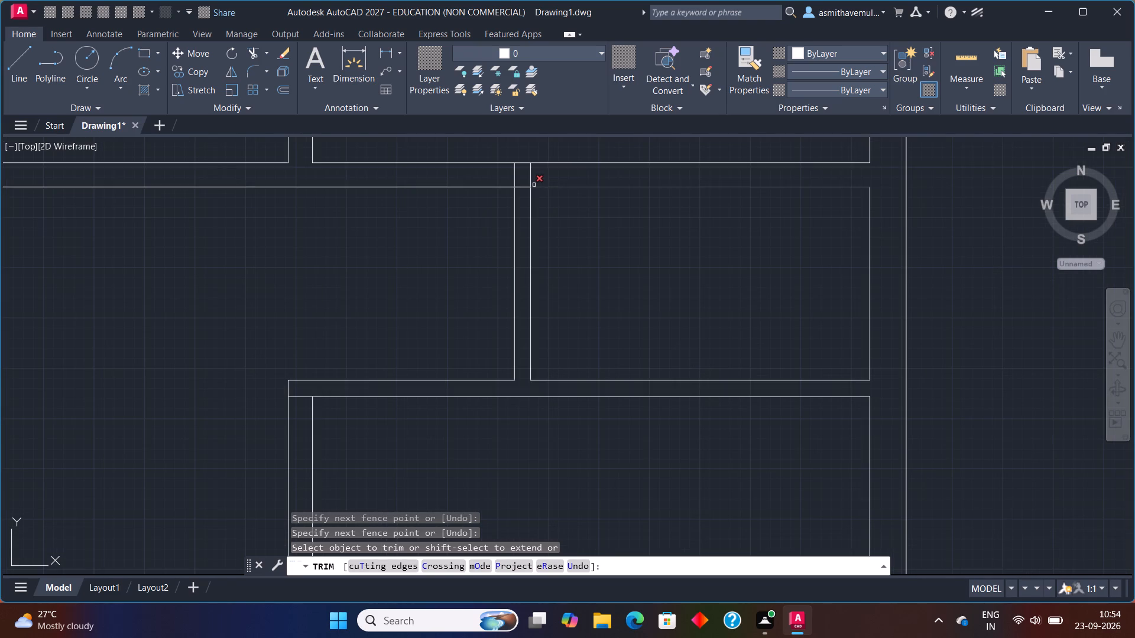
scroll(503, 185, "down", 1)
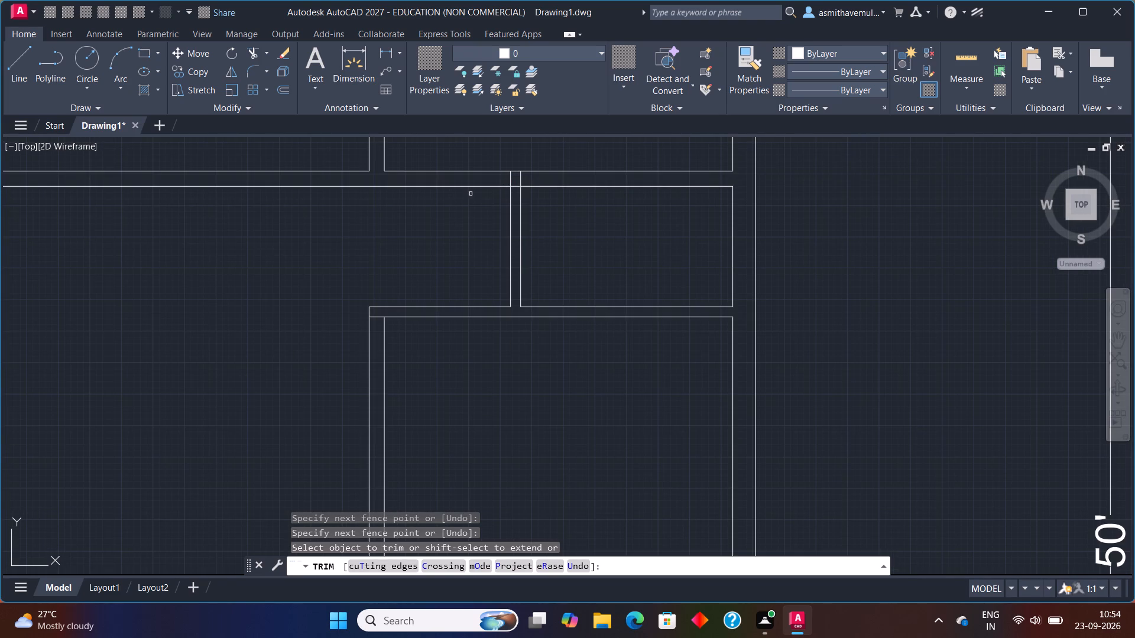
Undo the trims of the central partition's lines between the two horizontal partitions and leave the Trim command.
key("ctrl+z")
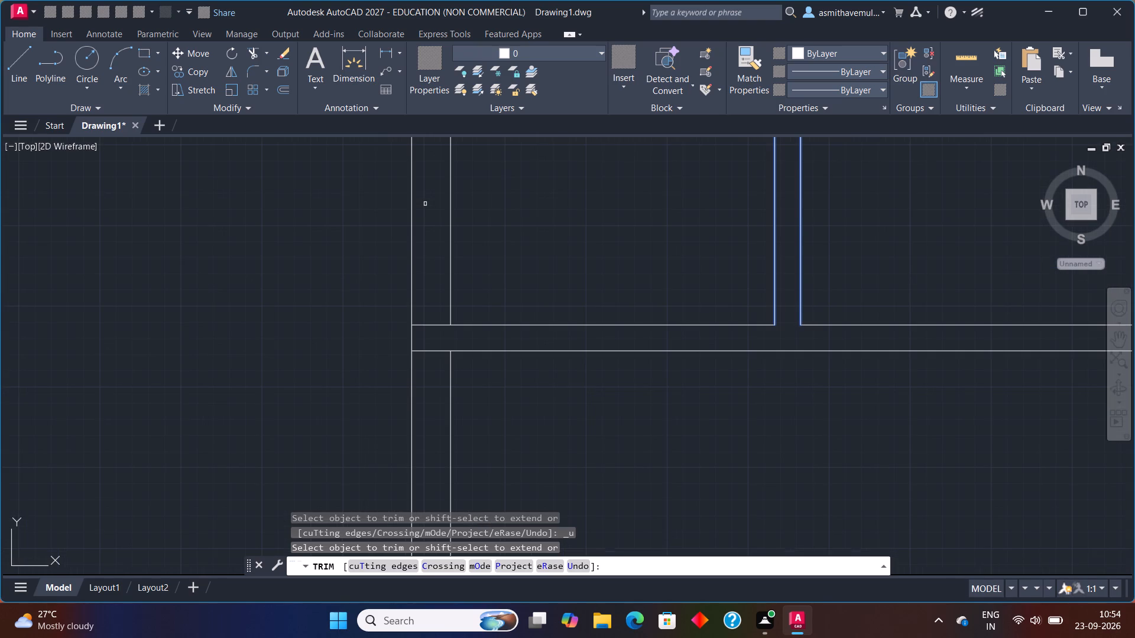
scroll(503, 261, "down", 3)
key("Escape")
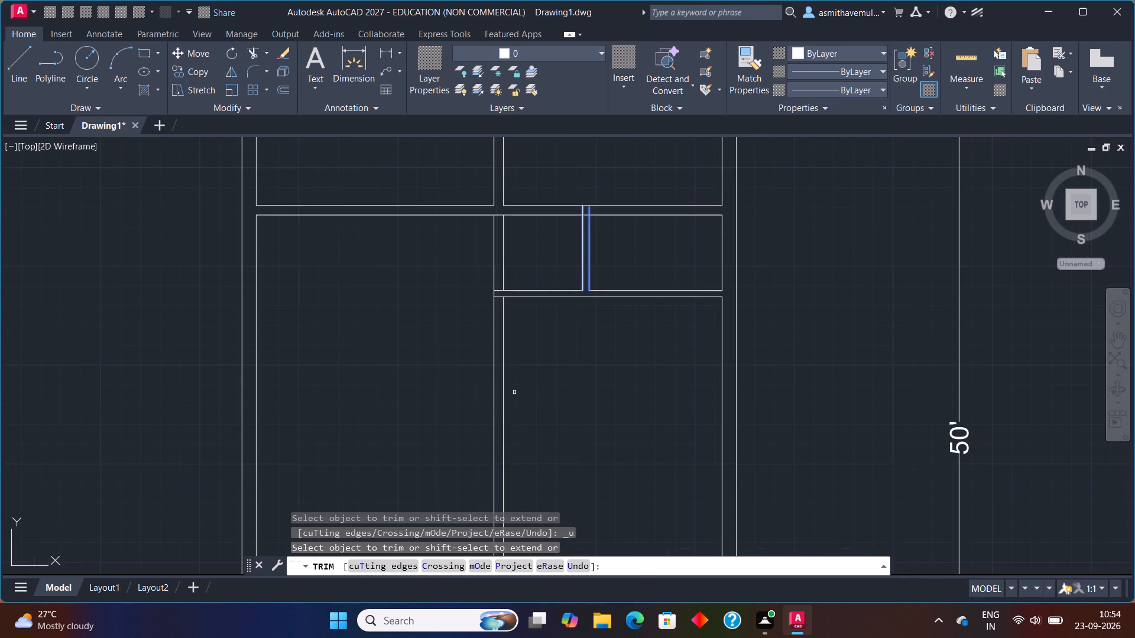
scroll(517, 408, "down", 2)
middle_click_drag(523, 448, 537, 395)
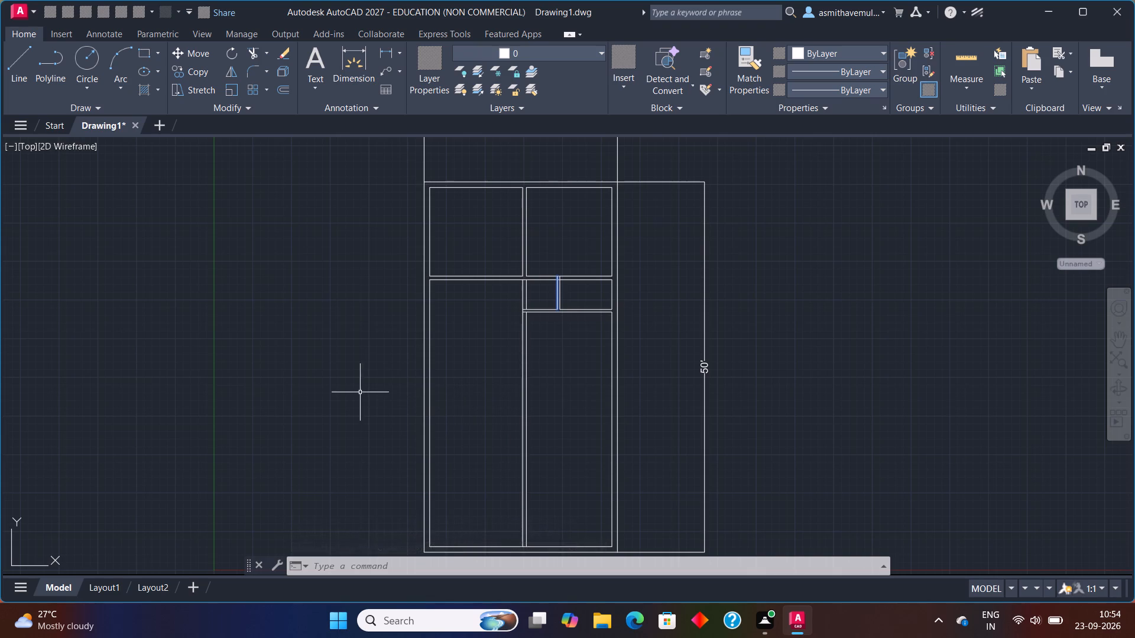
scroll(350, 378, "down", 1)
scroll(371, 380, "up", 1)
scroll(419, 369, "up", 1)
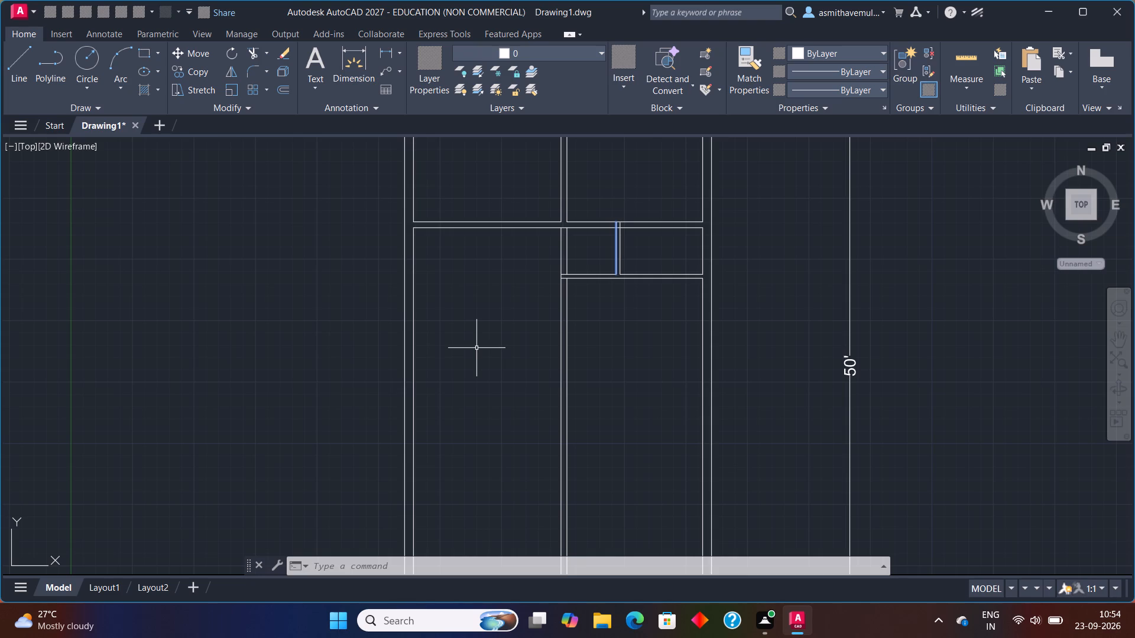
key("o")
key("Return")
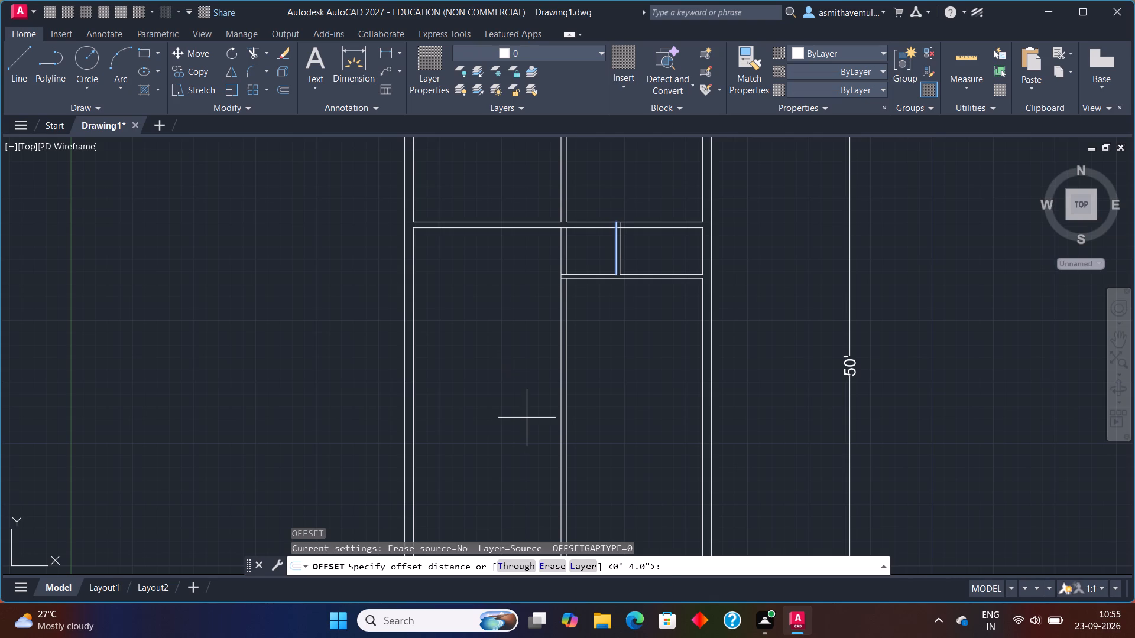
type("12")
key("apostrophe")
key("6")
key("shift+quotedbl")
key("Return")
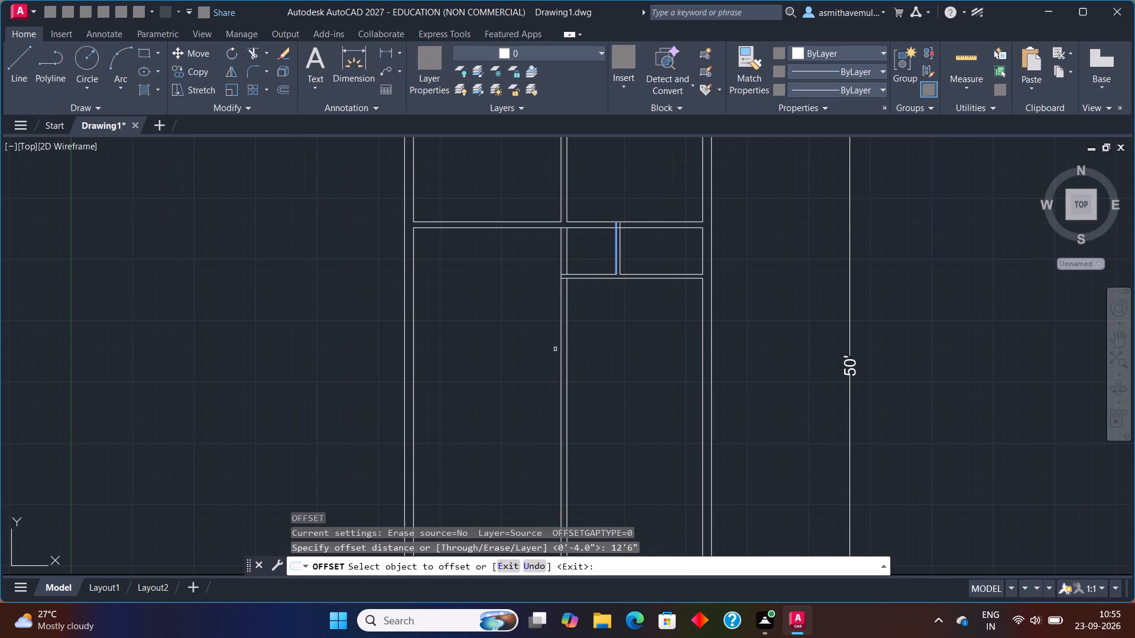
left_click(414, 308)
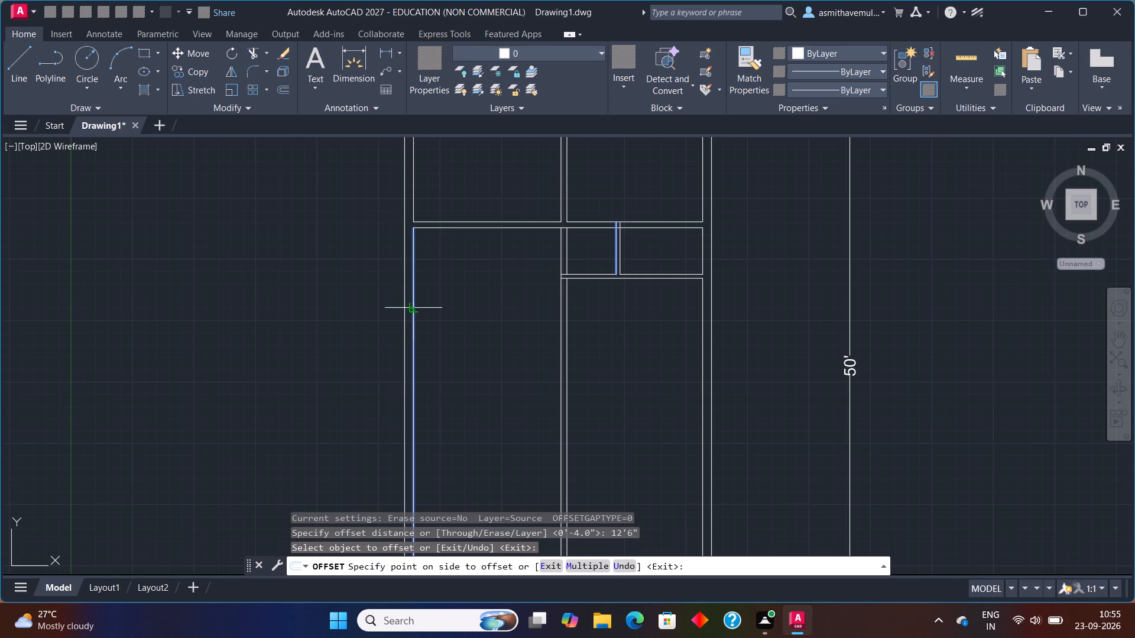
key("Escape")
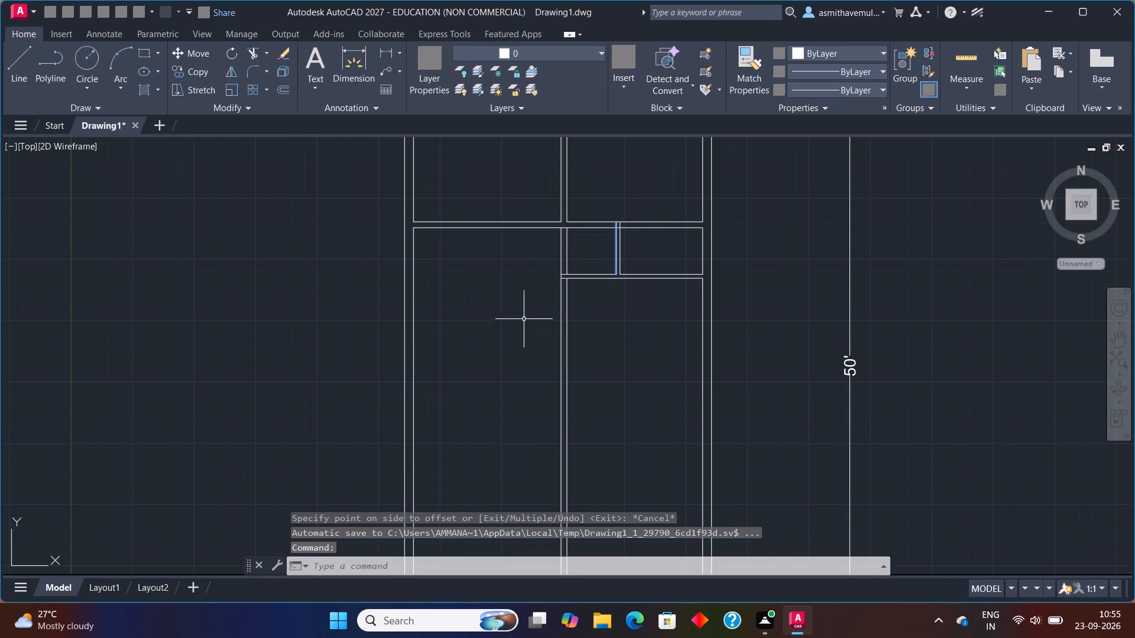
Offset the first horizontal partition's lower line 10'3" downward to start a third horizontal partition across the plan.
scroll(530, 312, "up", 2)
scroll(536, 307, "down", 1)
middle_click_drag(538, 301, 533, 360)
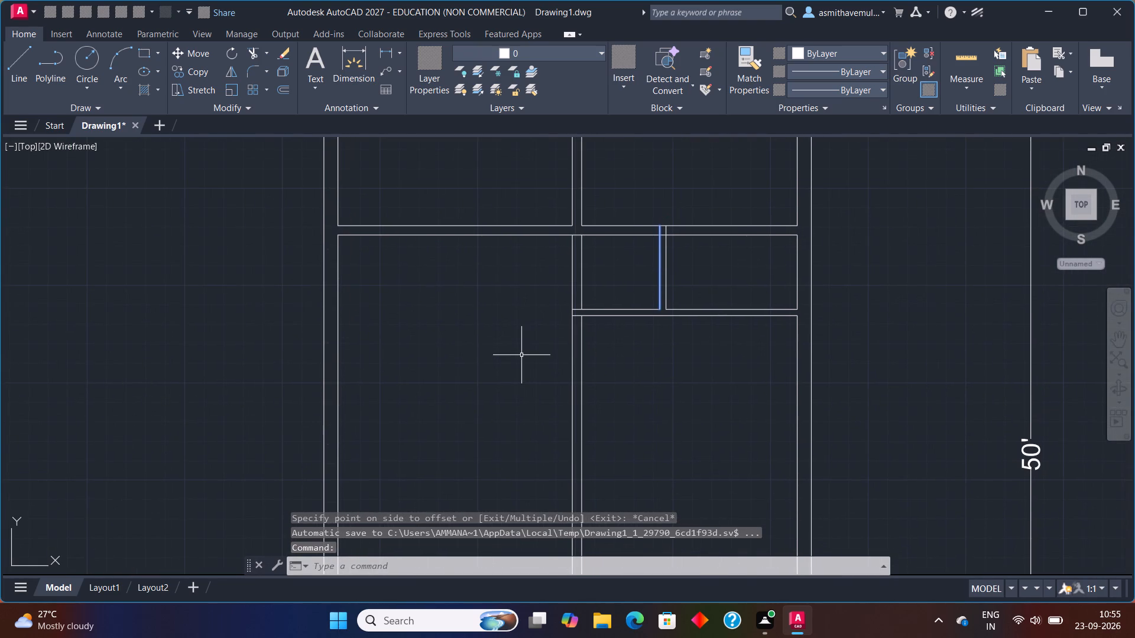
scroll(521, 355, "down", 1)
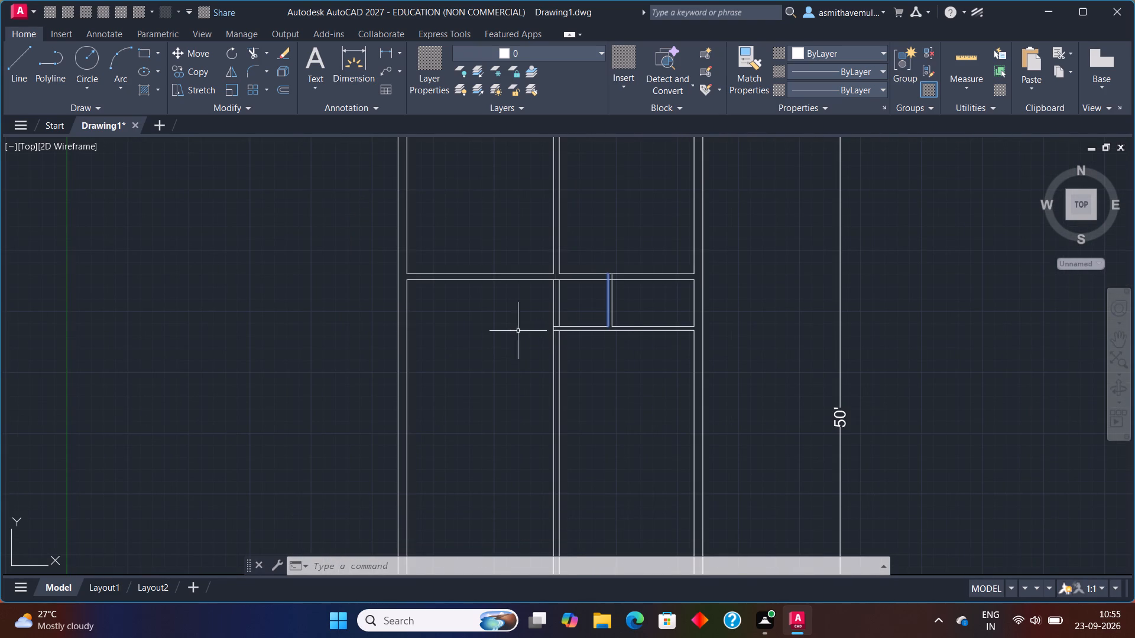
key("o")
key("Return")
key("1")
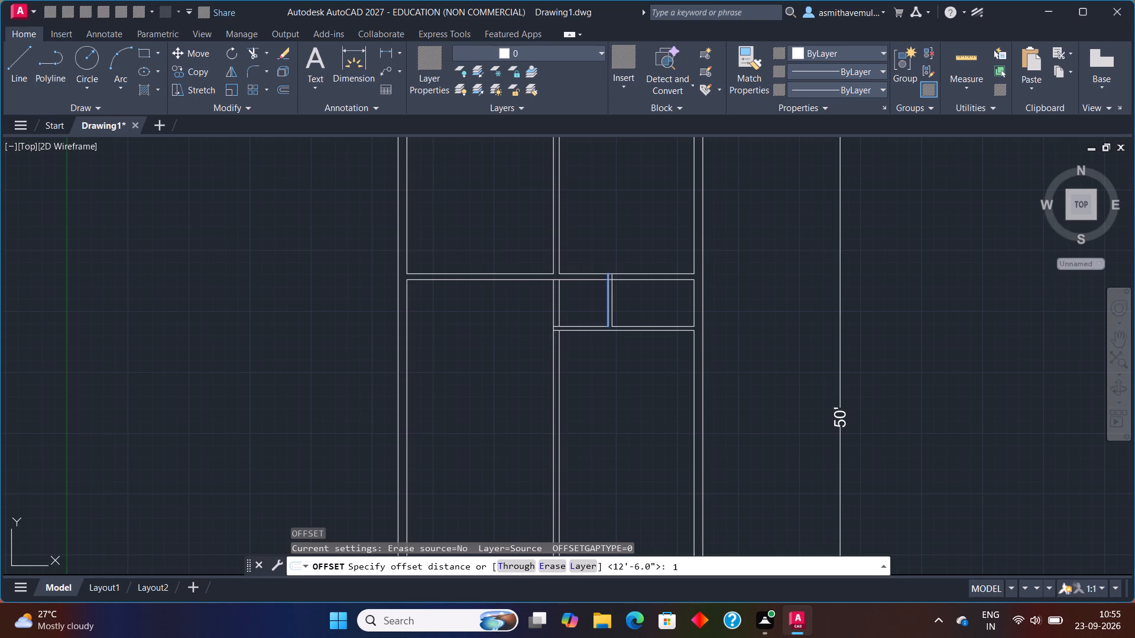
key("0")
key("apostrophe")
key("3")
key("shift+quotedbl")
key("Return")
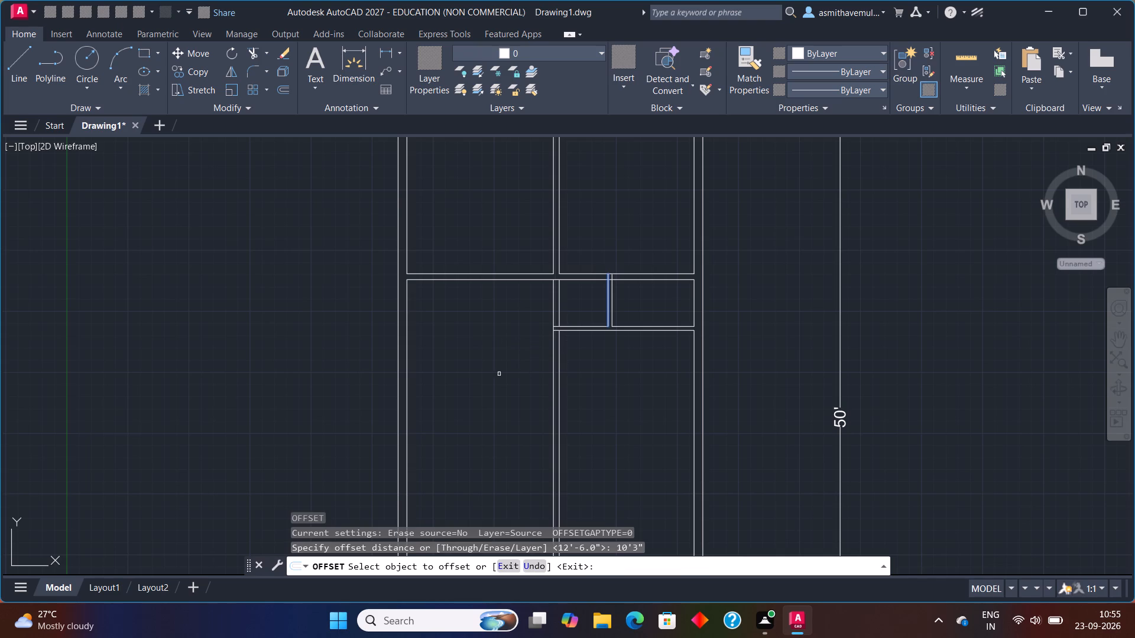
left_click(494, 281)
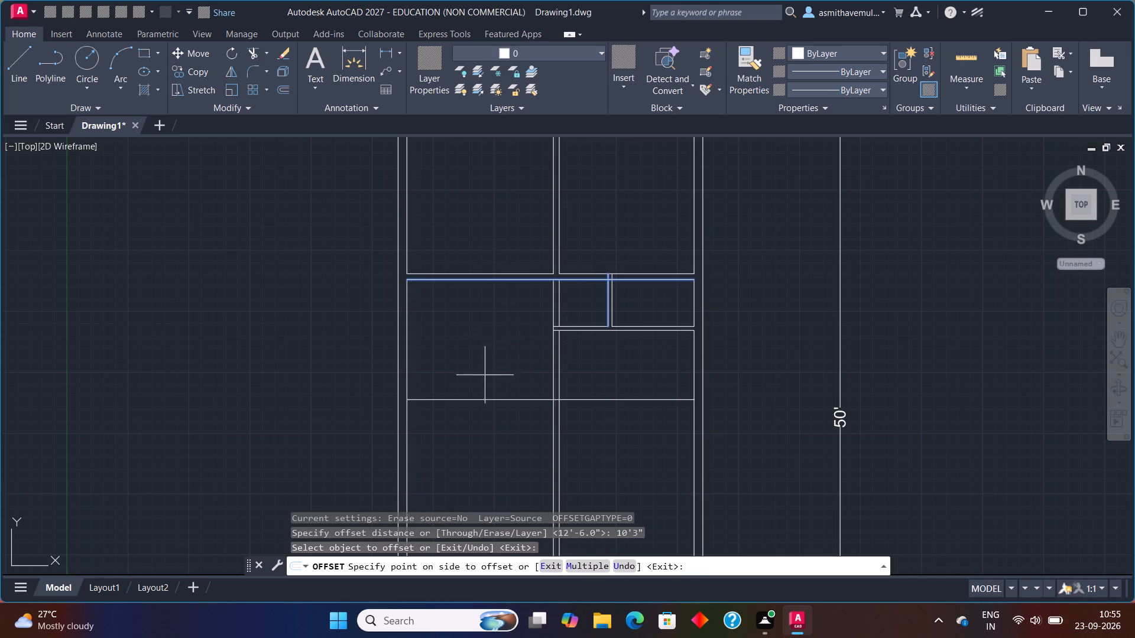
left_click(485, 376)
key("Escape")
Offset the new horizontal line 6" downward to give the third horizontal partition its thickness.
key("o")
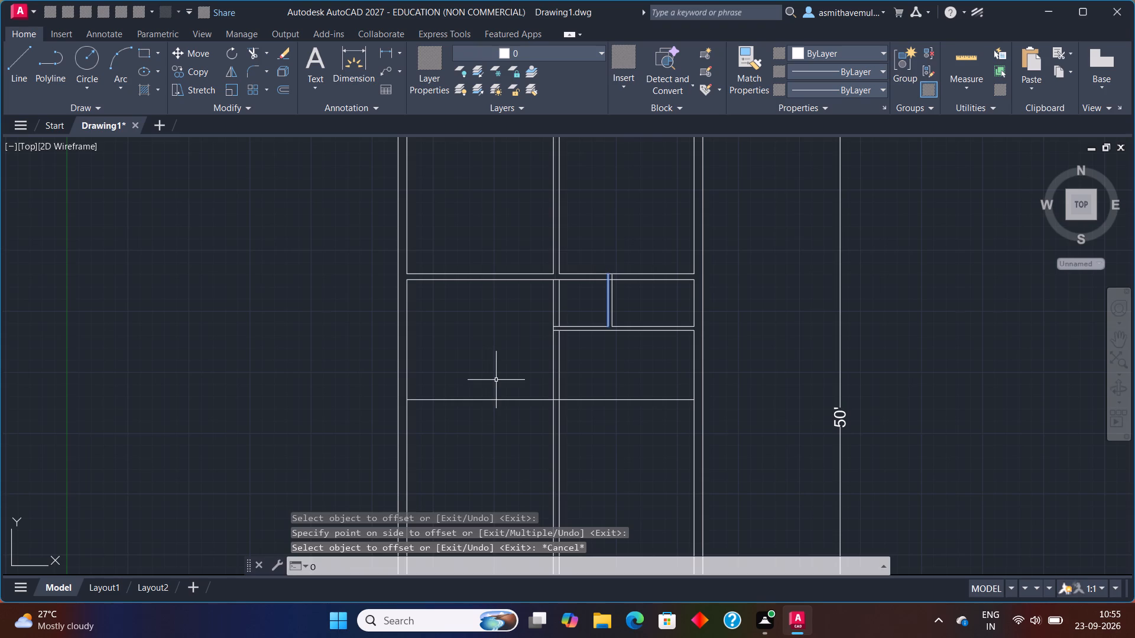
key("Return")
type("6\"")
key("Return")
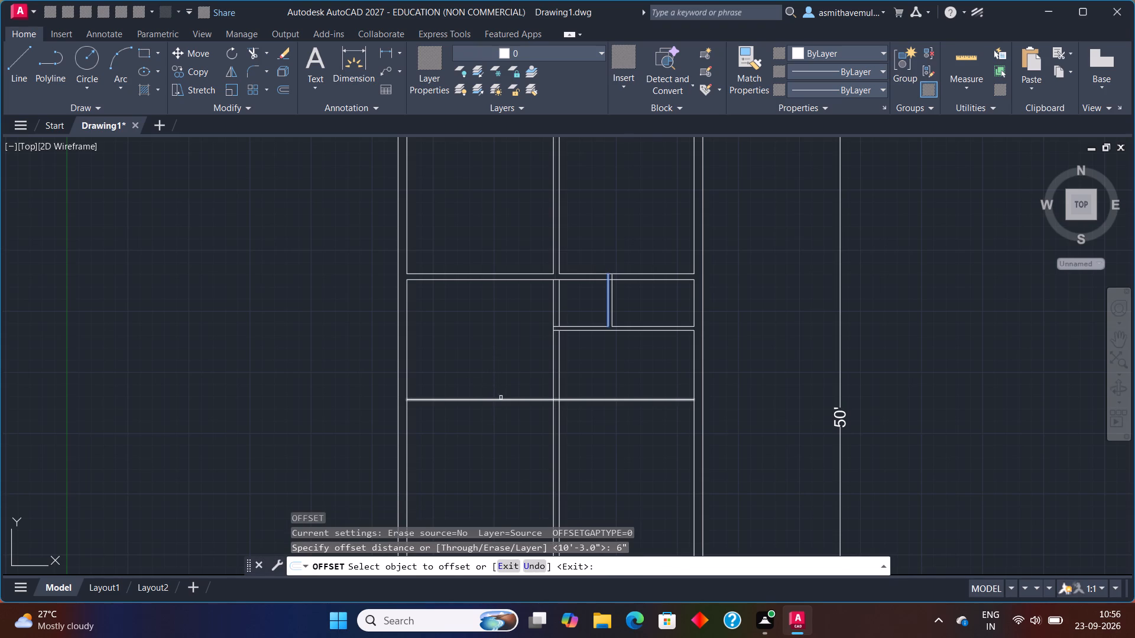
left_click_drag(501, 399, 502, 404)
left_click(502, 432)
key("Escape")
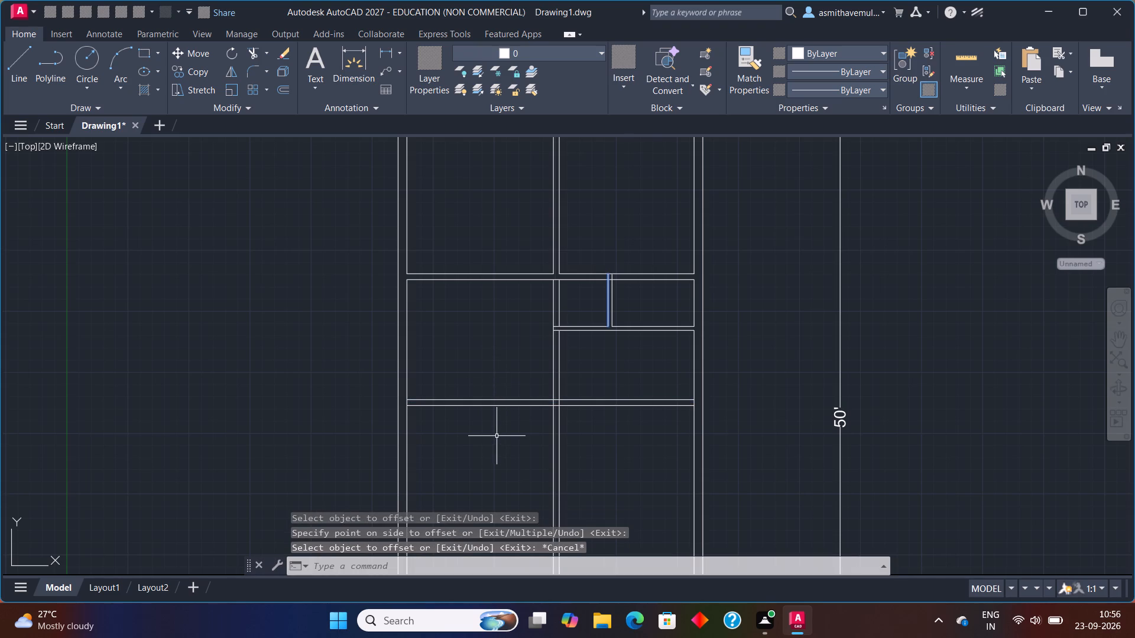
Measure the vertical distance between the second horizontal partition's lower line and the new 6" partition with a linear dimension.
scroll(497, 437, "up", 1)
middle_click_drag(634, 419, 547, 402)
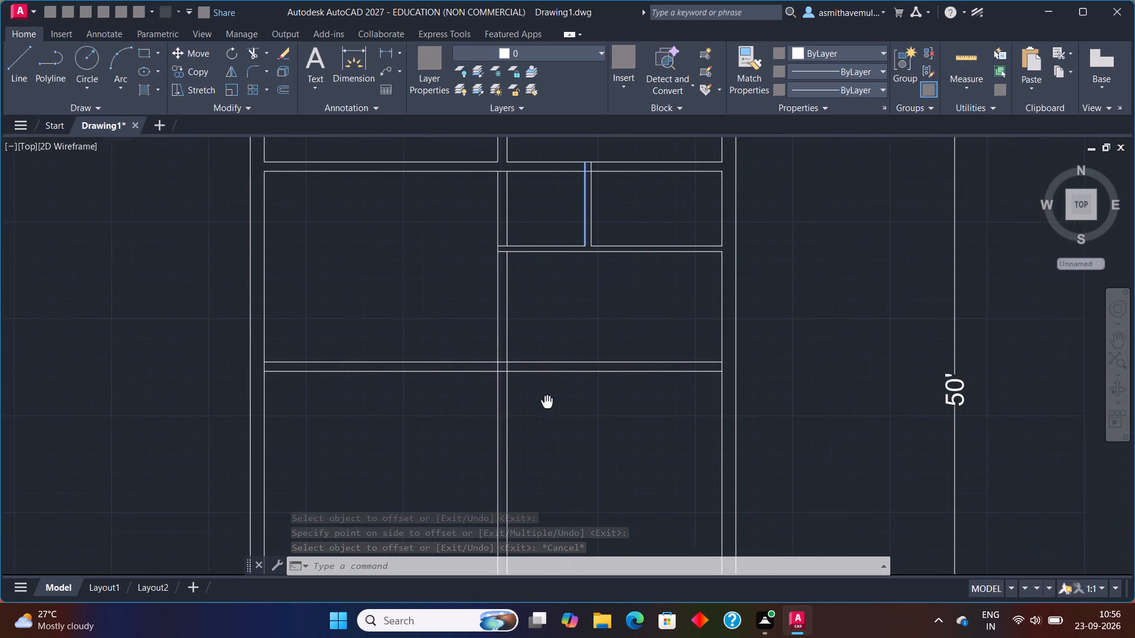
middle_click_drag(547, 402, 543, 401)
middle_click_drag(535, 463, 540, 416)
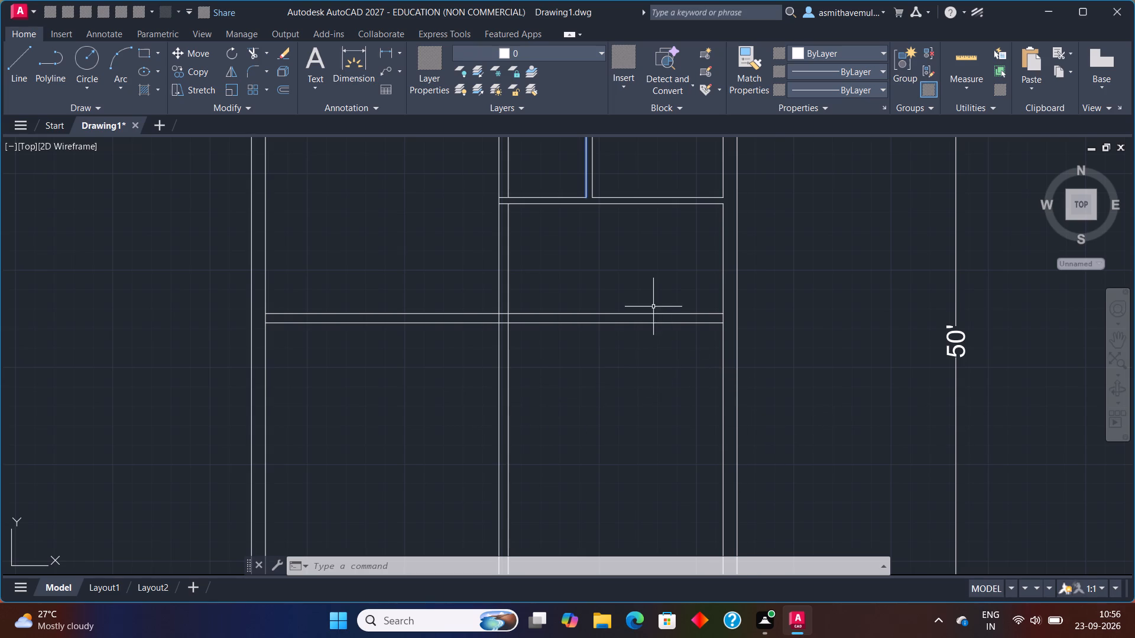
key("d")
key("l")
key("i")
key("Return")
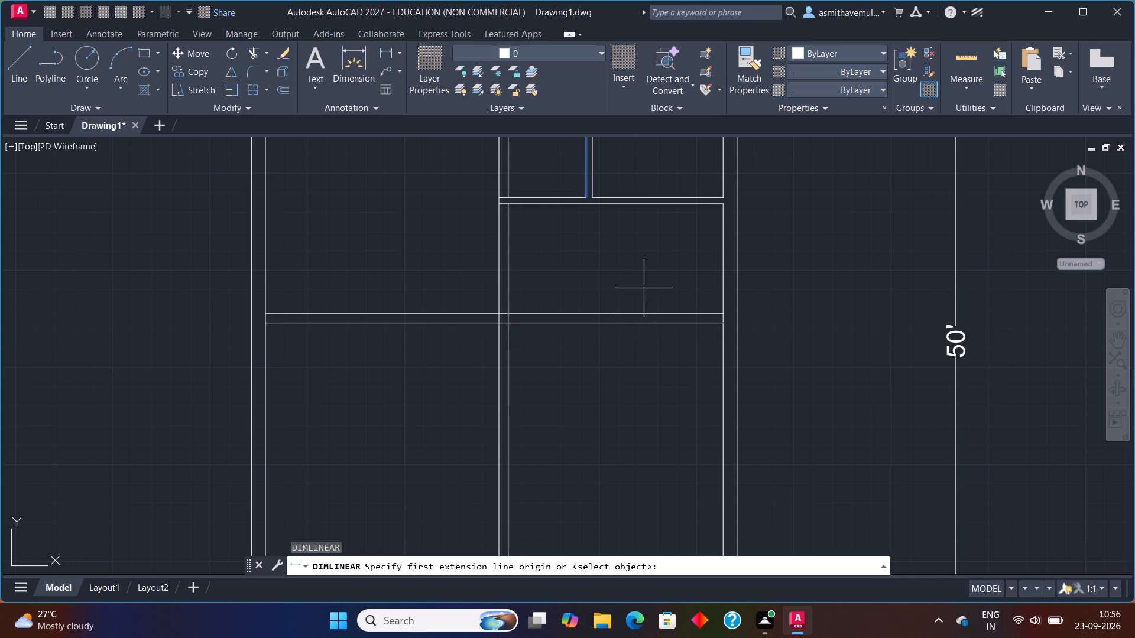
left_click(627, 203)
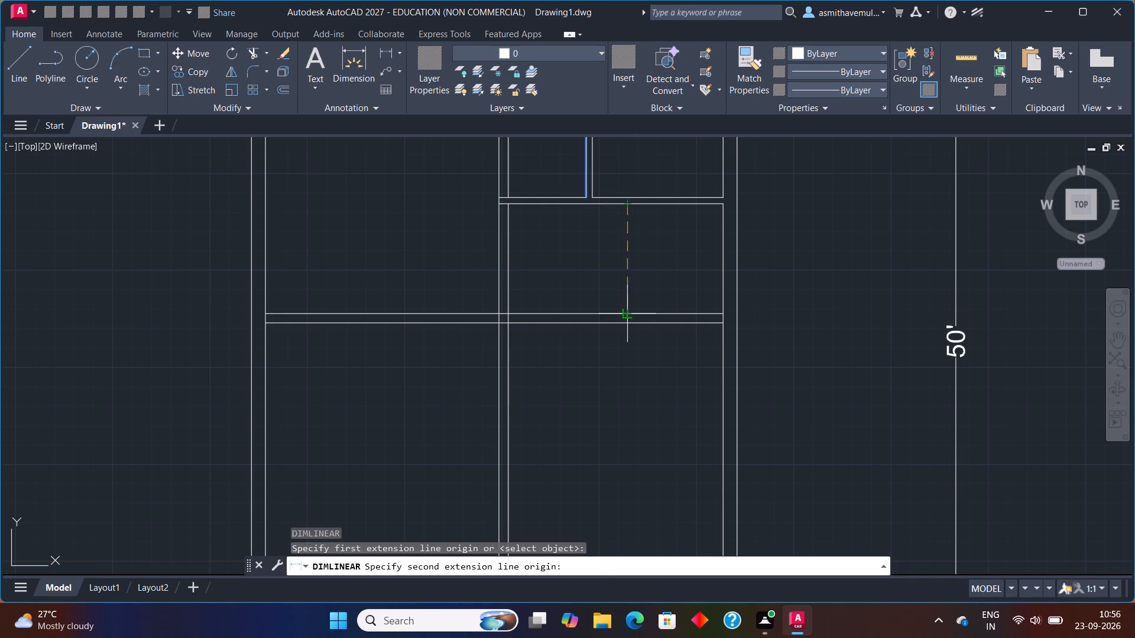
left_click(624, 320)
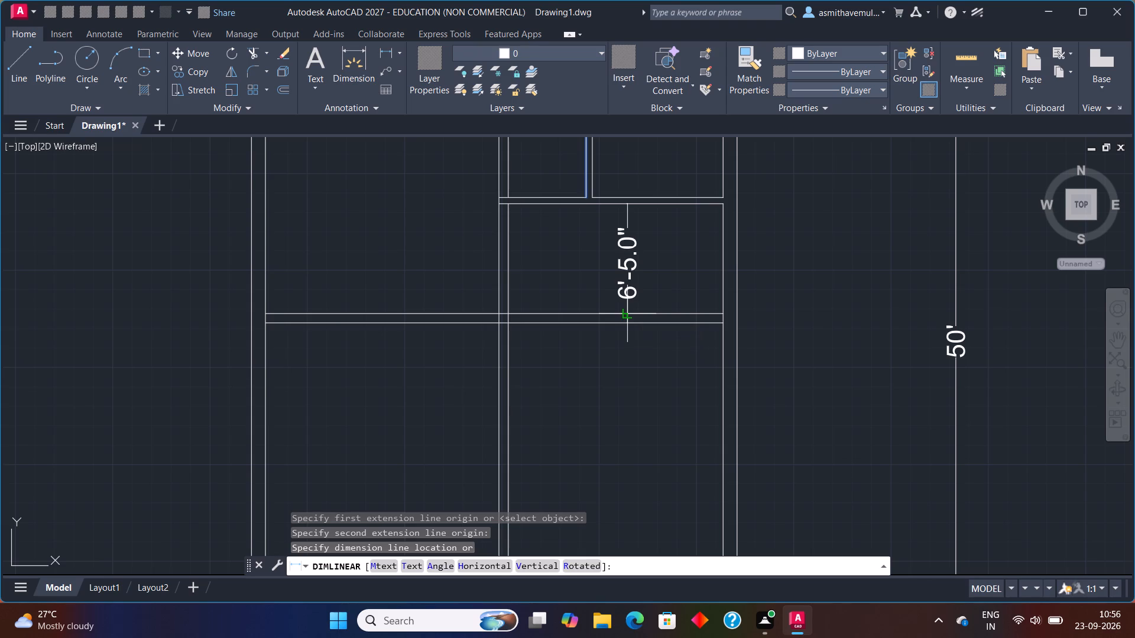
key("Escape")
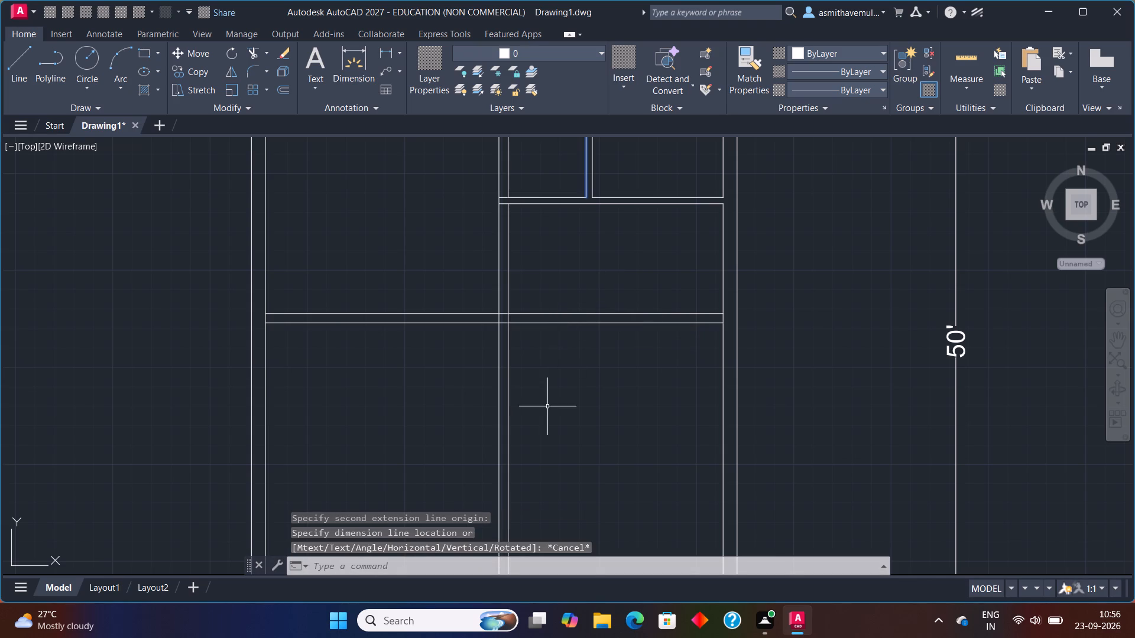
Examine the rooms below the new 6" partition and the left line of the 4" vertical partition.
middle_click_drag(547, 426, 576, 269)
scroll(518, 338, "down", 1)
middle_click_drag(446, 393, 463, 370)
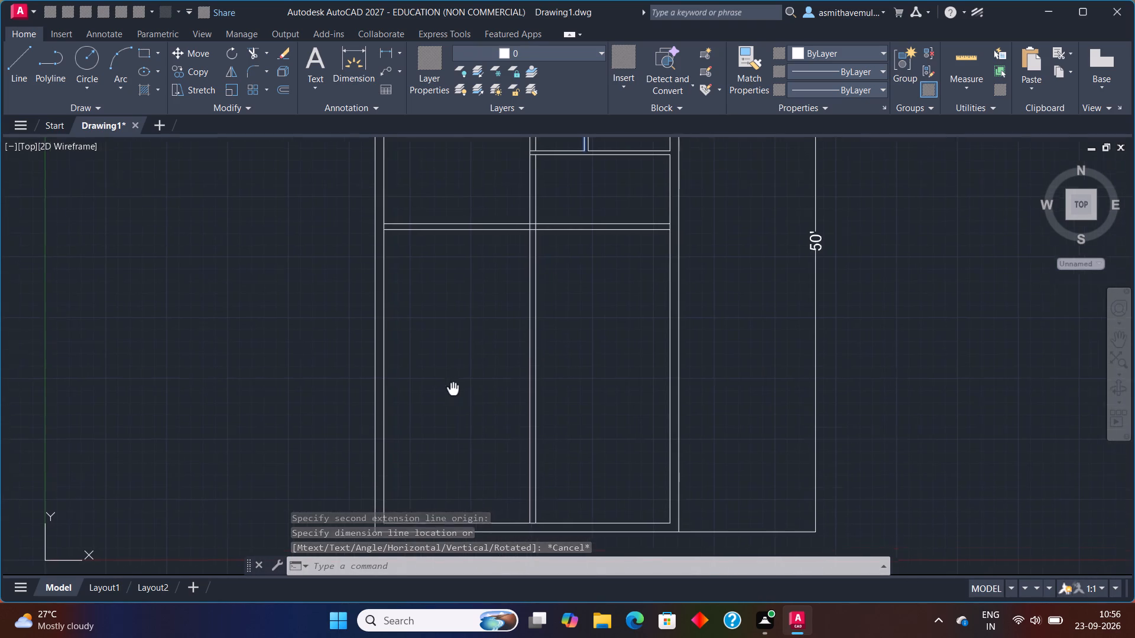
middle_click_drag(463, 370, 487, 300)
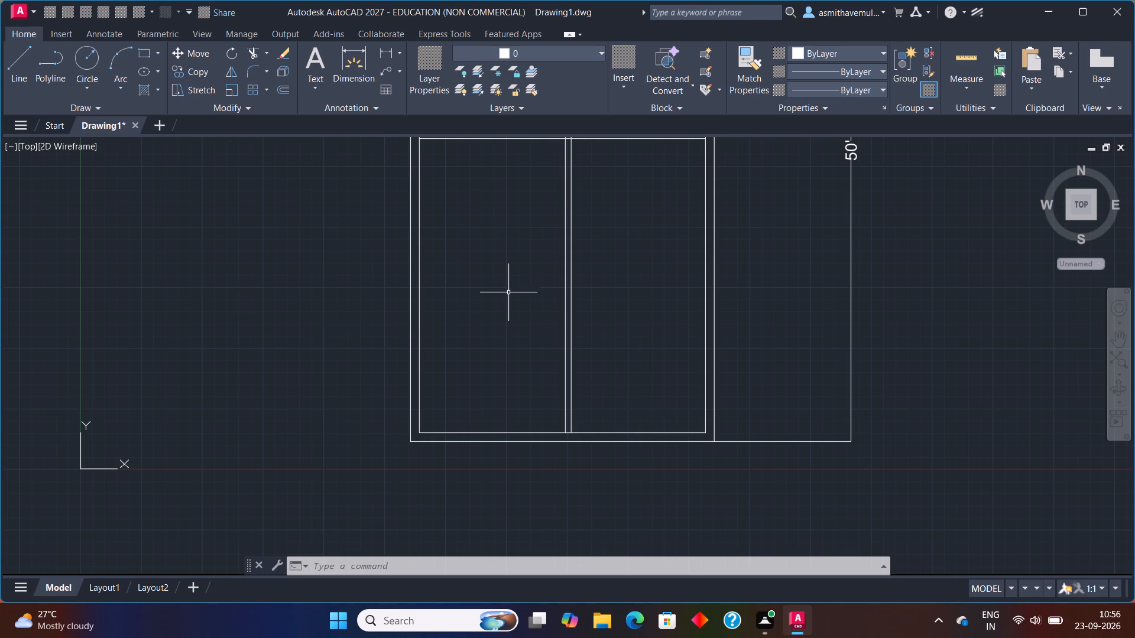
scroll(514, 300, "down", 1)
middle_click_drag(514, 300, 476, 370)
scroll(464, 364, "up", 1)
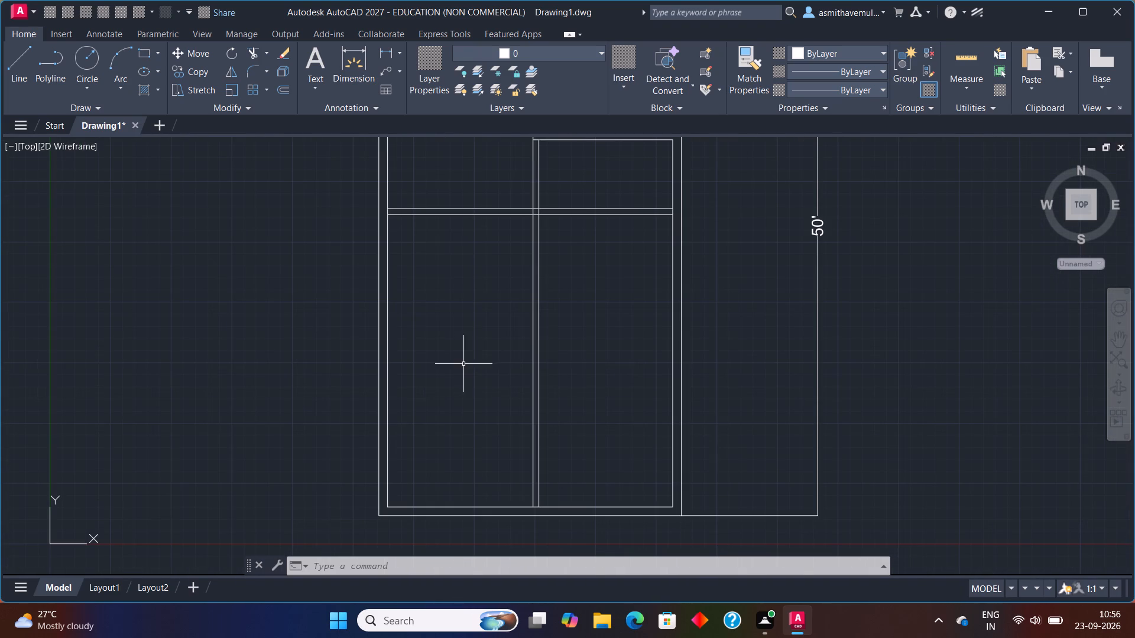
key("Escape")
scroll(595, 323, "down", 2)
scroll(602, 317, "up", 2)
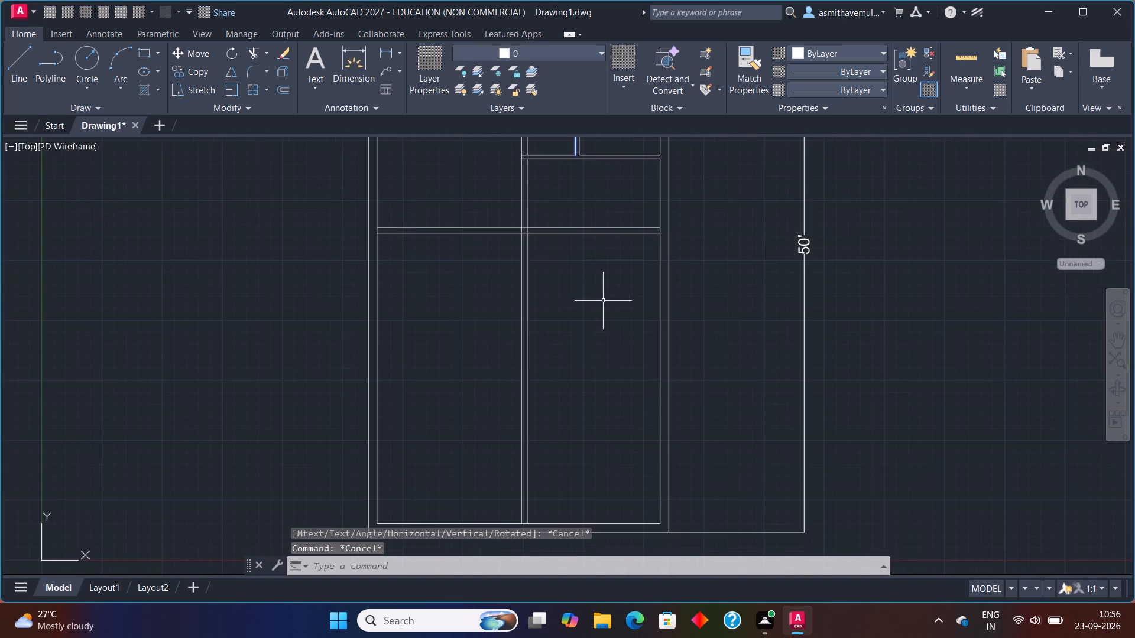
middle_click_drag(603, 262, 577, 345)
scroll(532, 226, "up", 2)
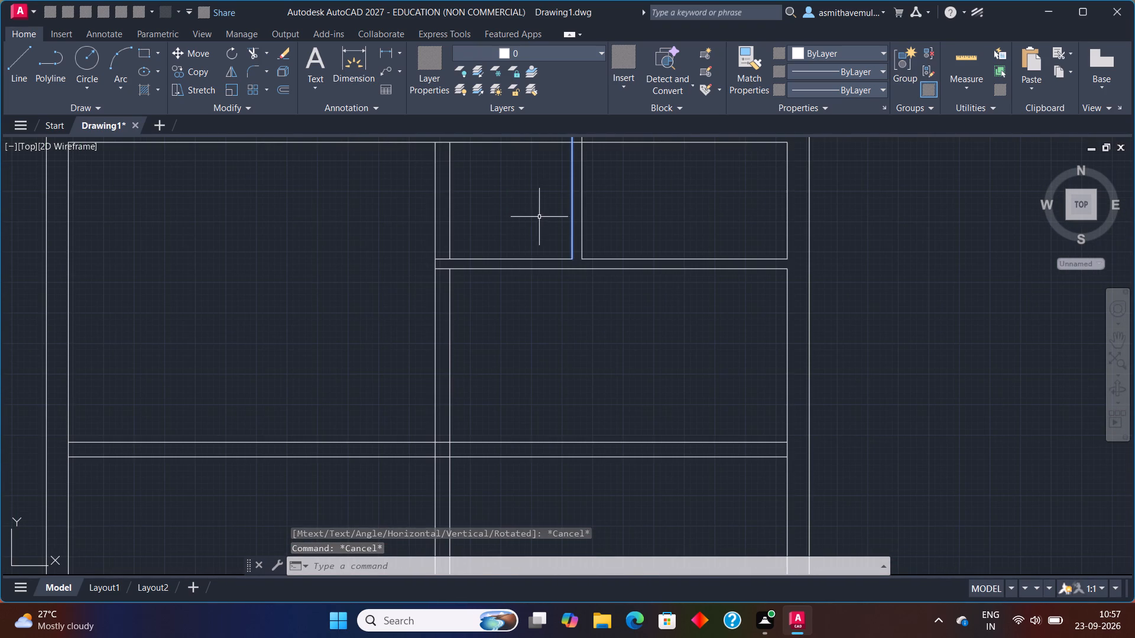
left_click(572, 213)
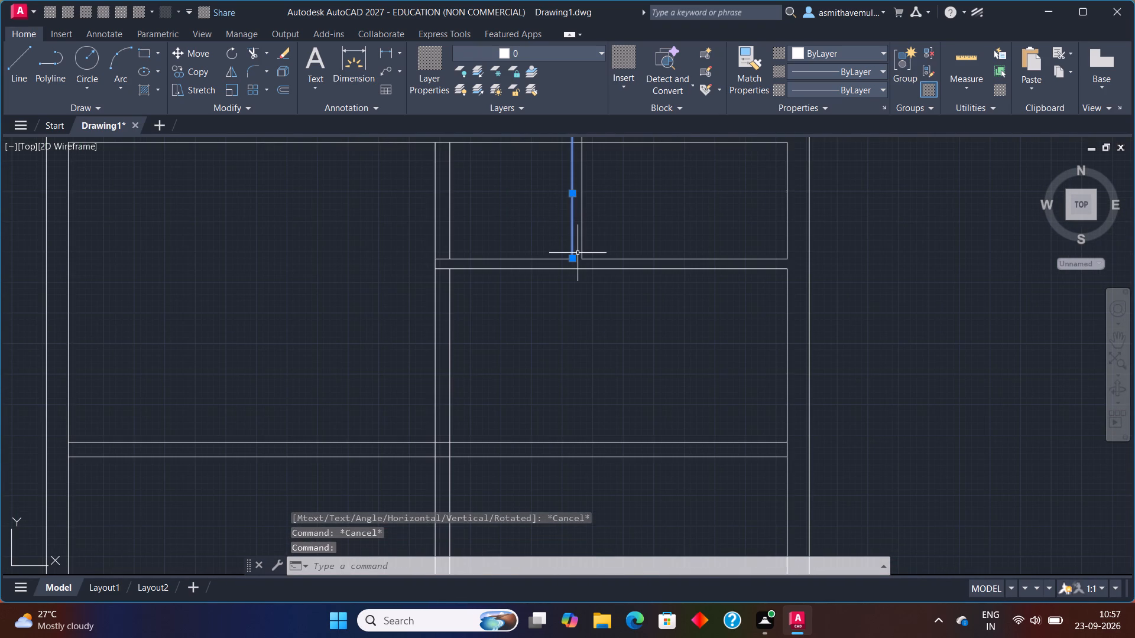
key("Escape")
scroll(578, 256, "down", 2)
middle_click_drag(543, 342, 587, 256)
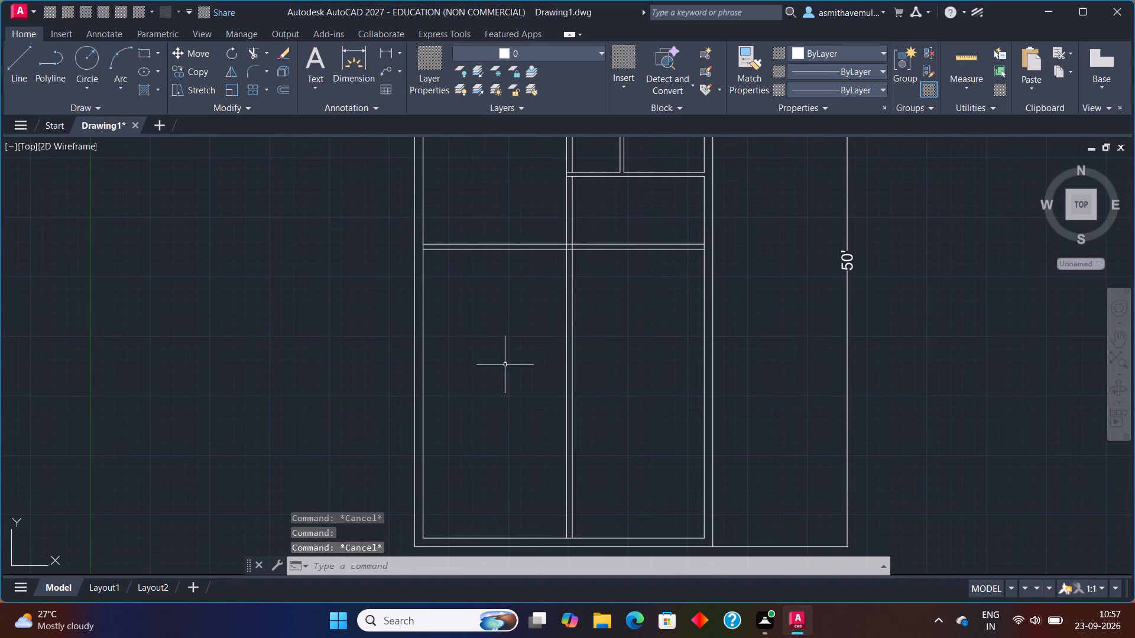
middle_click_drag(504, 364, 515, 320)
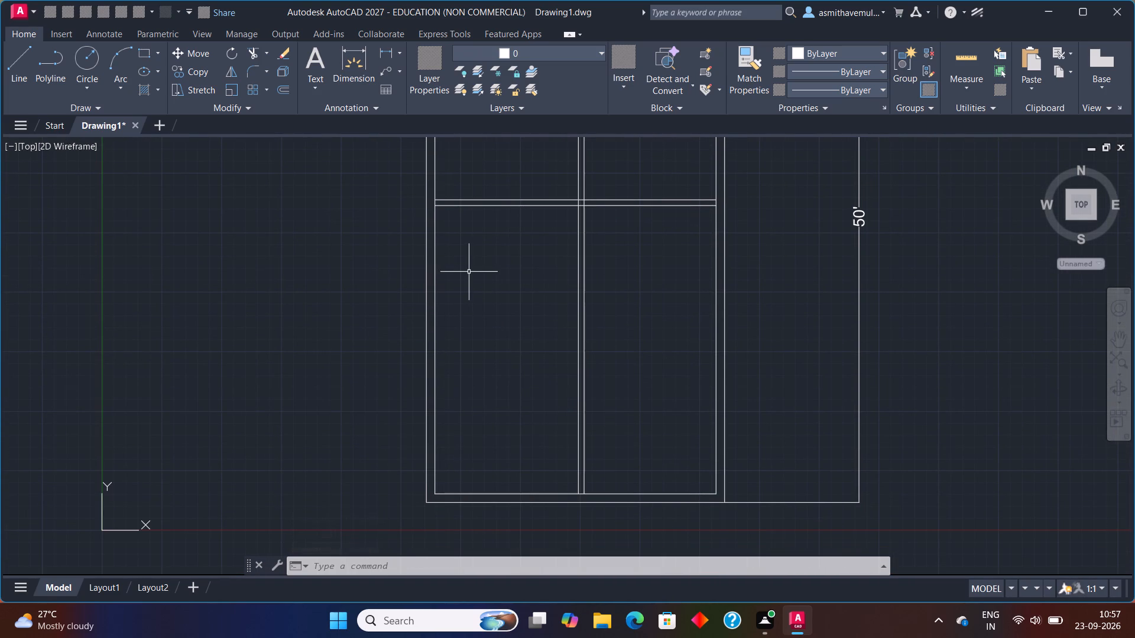
Offset the third horizontal partition's lower line 17'6" downward to start a fourth horizontal partition across the plan.
key("o")
key("Return")
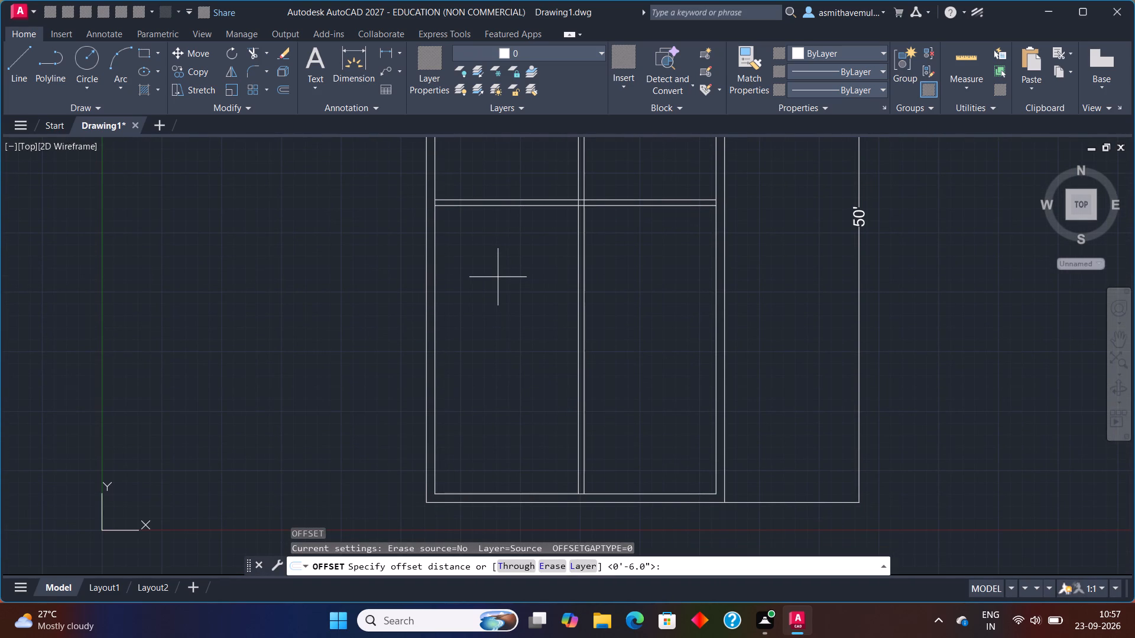
key("1")
key("7")
key("apostrophe")
key("6")
key("shift+quotedbl")
key("Return")
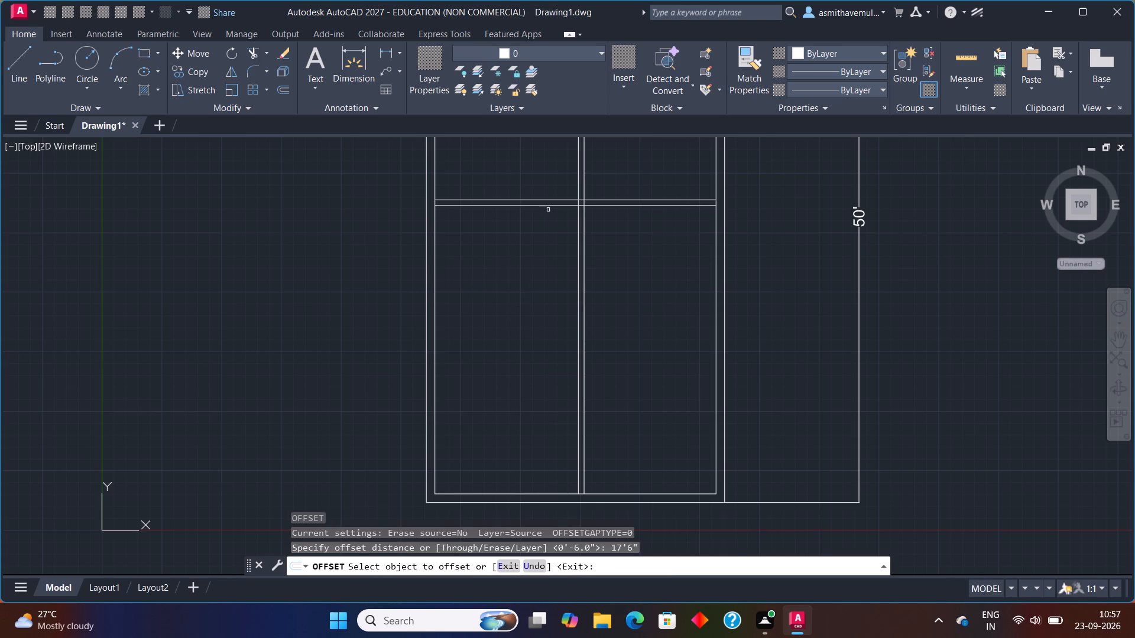
left_click(549, 203)
left_click(530, 321)
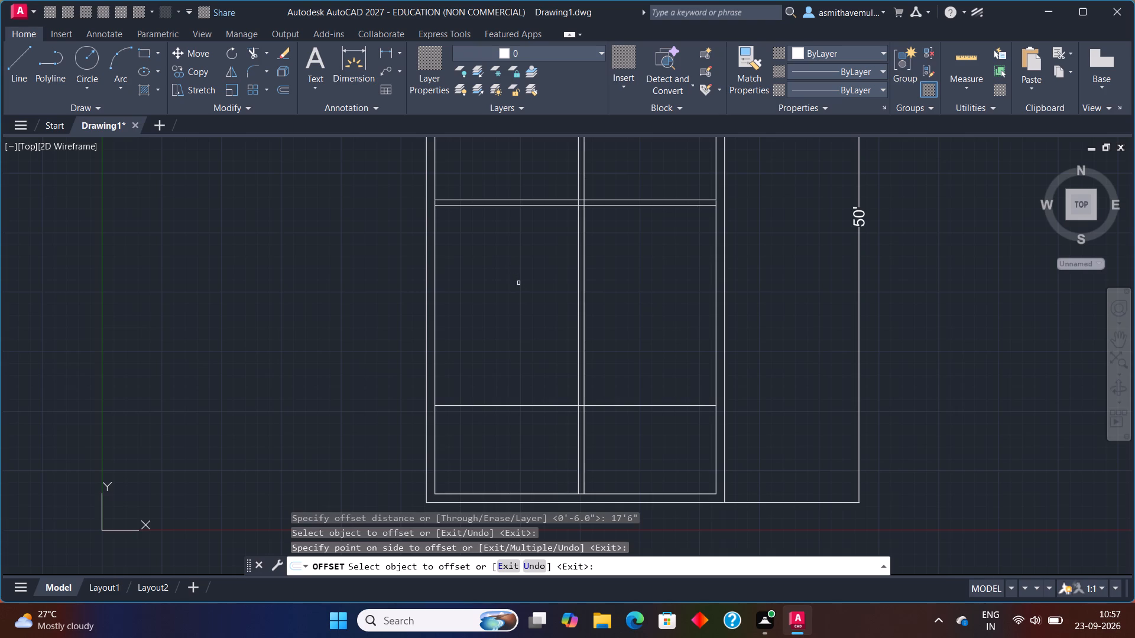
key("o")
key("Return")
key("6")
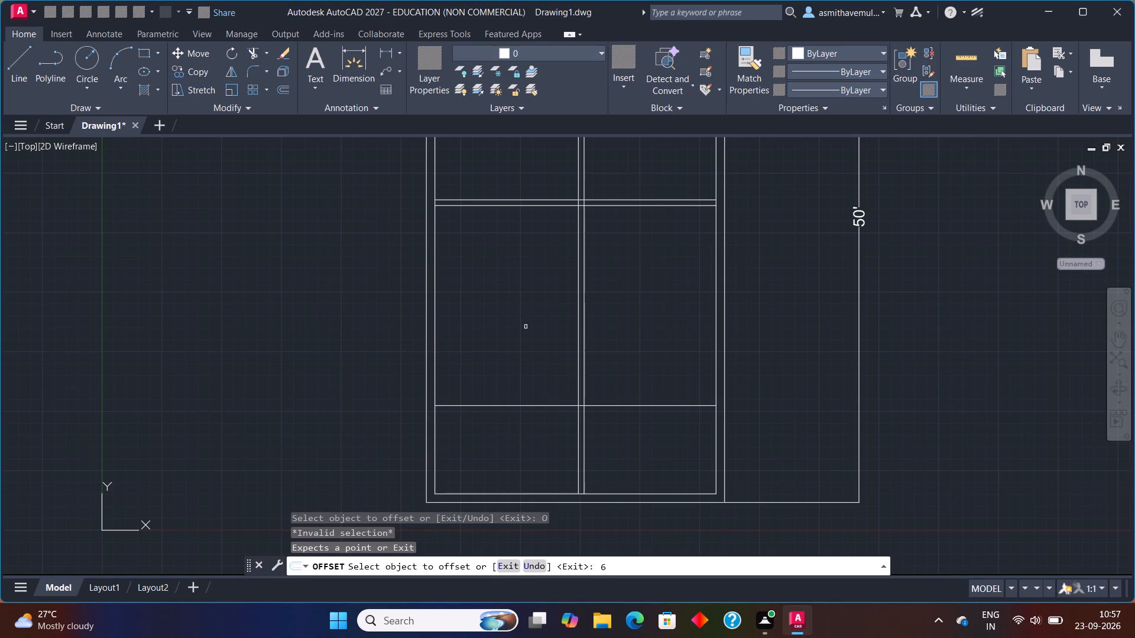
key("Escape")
Offset the new horizontal line 6" downward to give the fourth horizontal partition its thickness.
key("o")
key("Return")
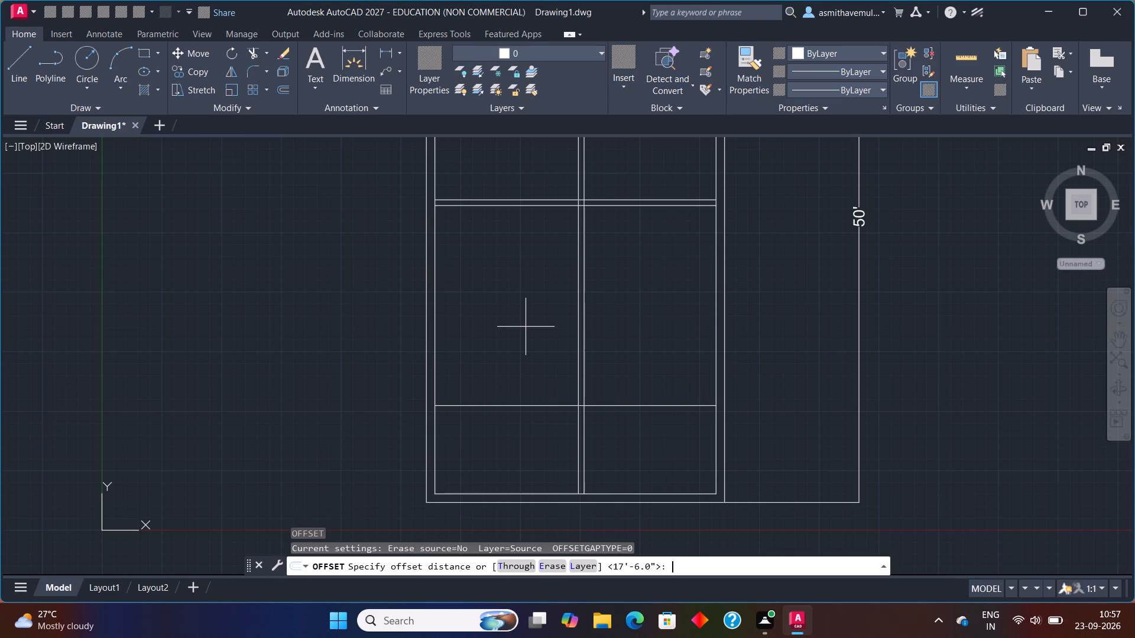
key("6")
key("shift+quotedbl")
key("Return")
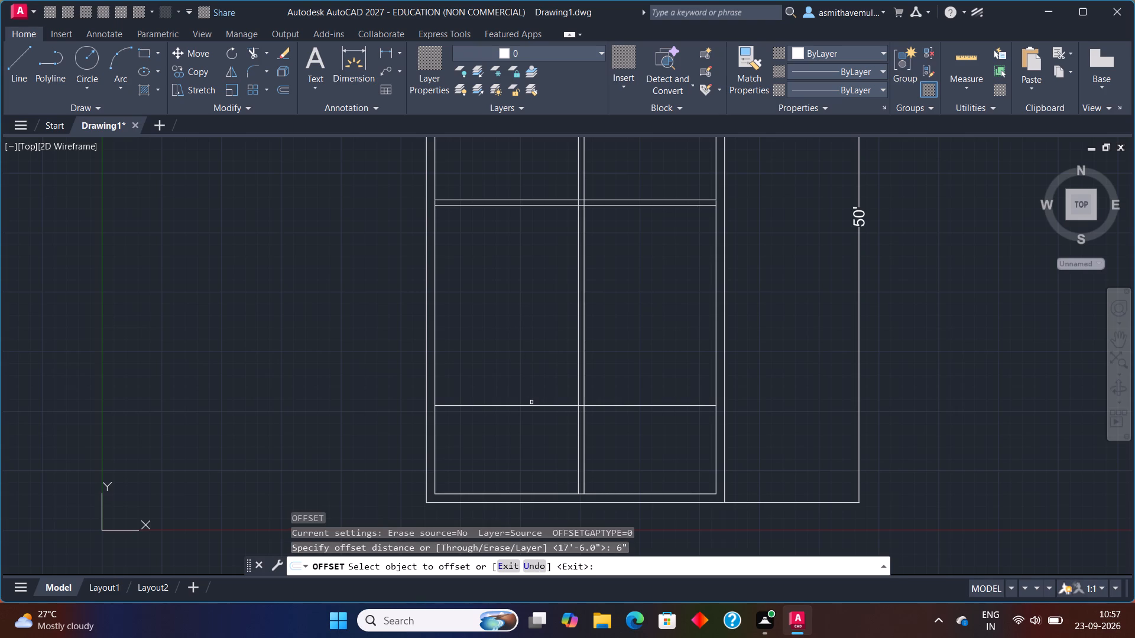
left_click(531, 404)
left_click(527, 437)
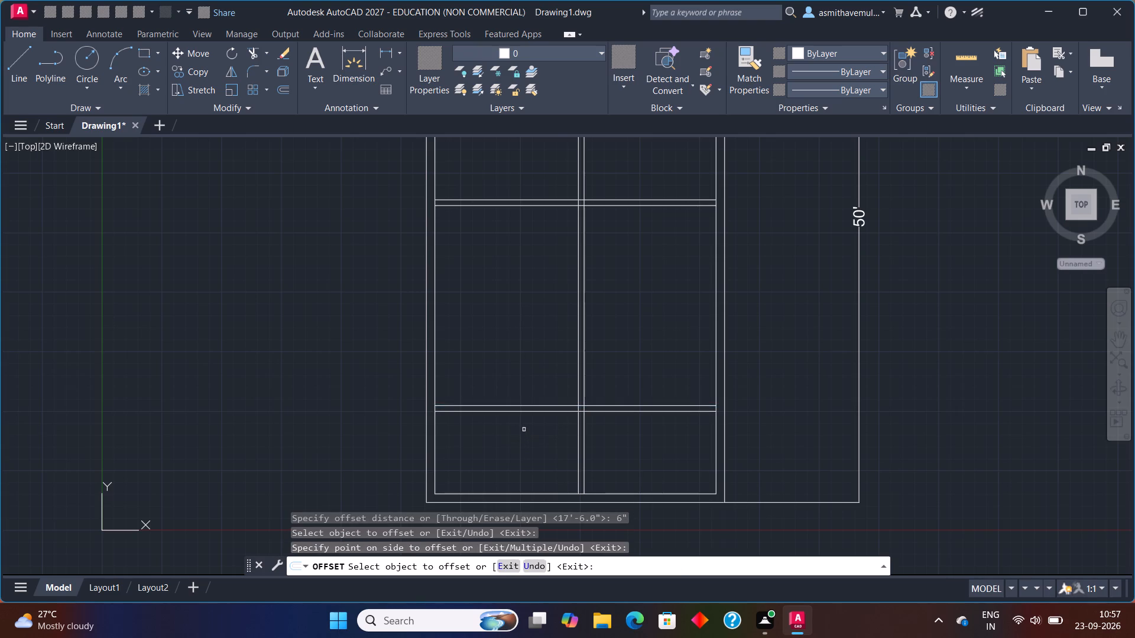
key("Escape")
Examine the upper rooms and the partitions around the two small rooms beside the central vertical partition.
scroll(521, 387, "down", 1)
middle_click_drag(573, 254, 491, 410)
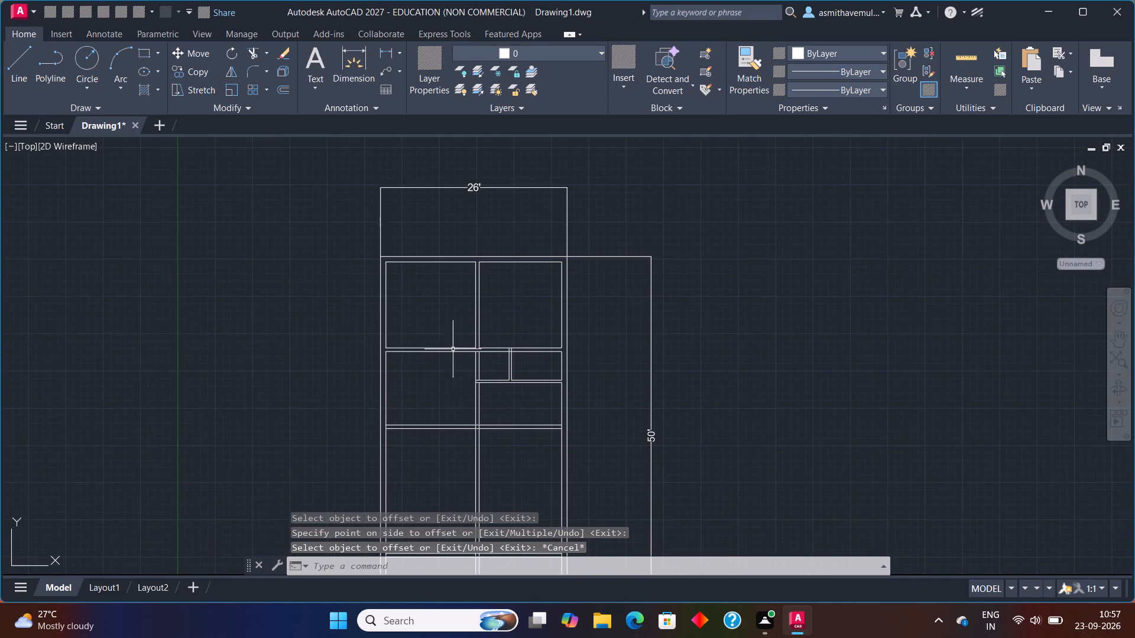
scroll(452, 331, "up", 1)
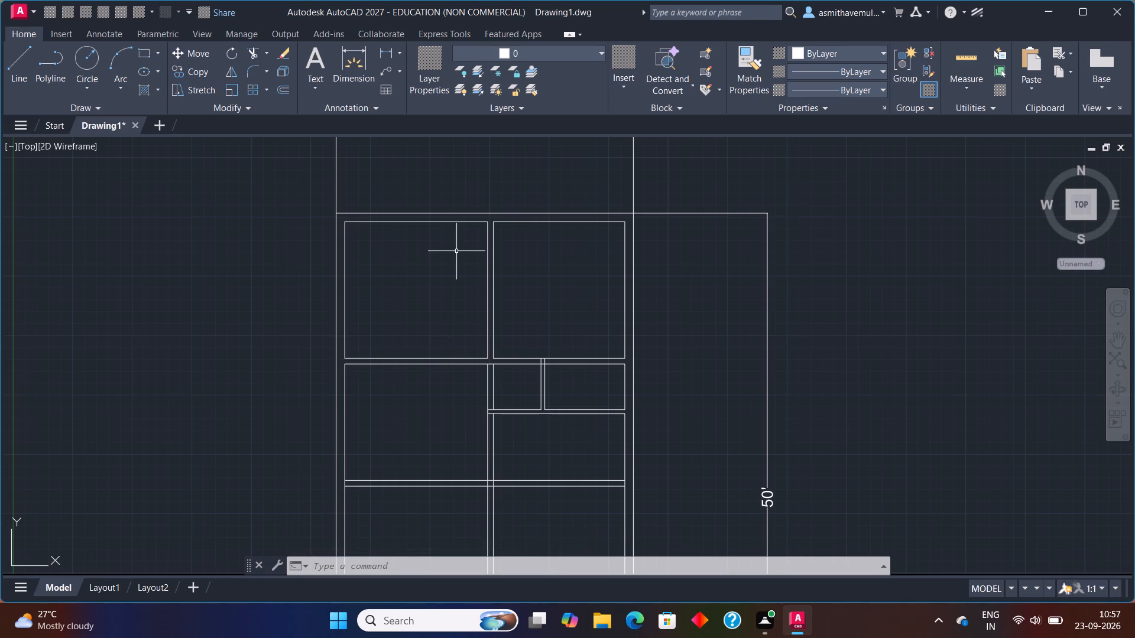
scroll(456, 251, "up", 1)
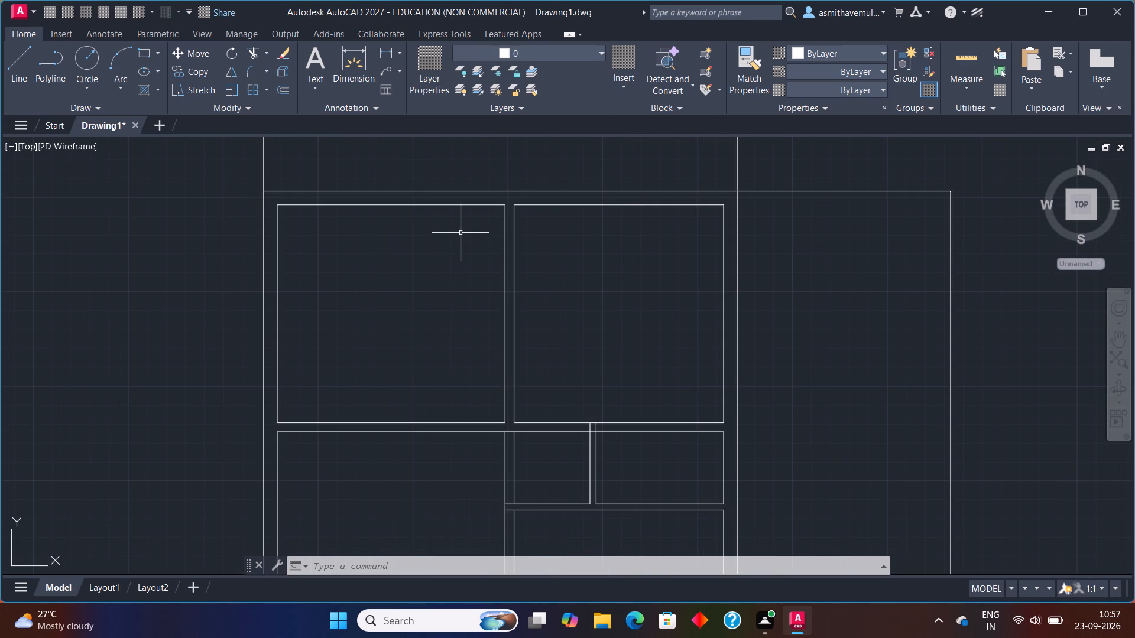
scroll(461, 232, "down", 2)
scroll(460, 265, "up", 1)
middle_click_drag(462, 270, 462, 274)
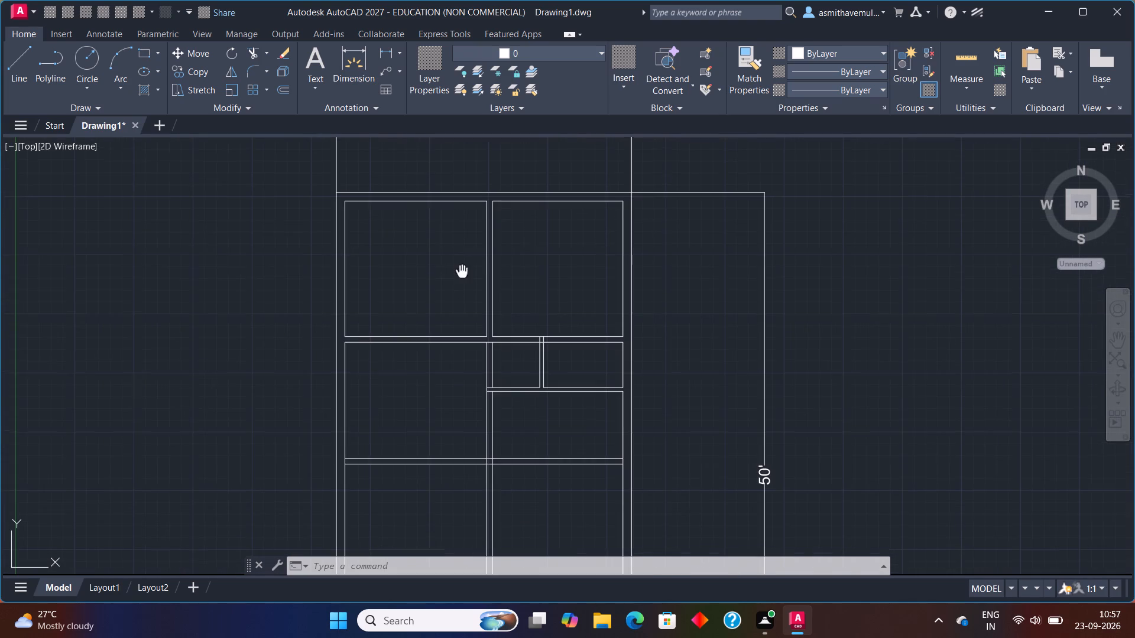
middle_click_drag(462, 274, 397, 316)
scroll(395, 315, "up", 1)
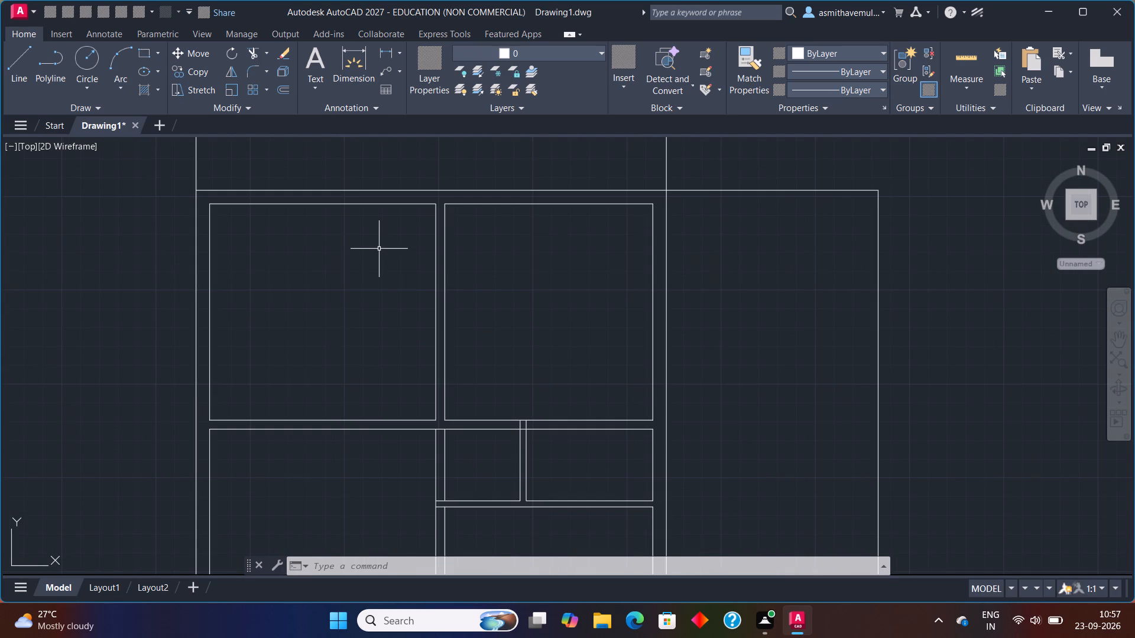
scroll(384, 250, "down", 2)
scroll(421, 357, "up", 2)
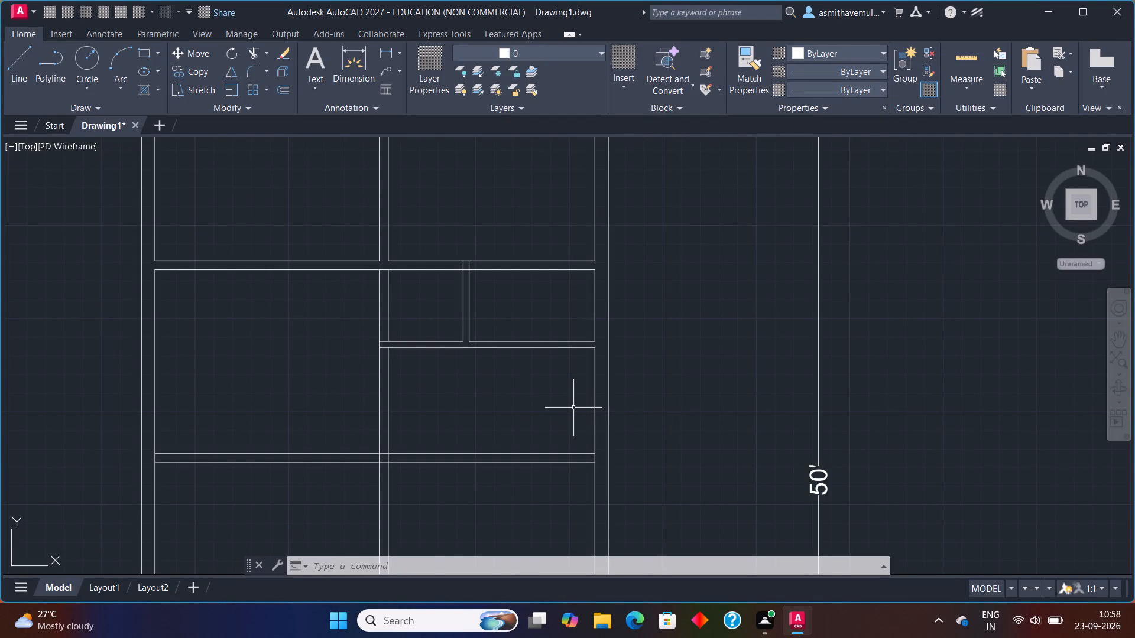
Offset the right outer wall's inner line below the second horizontal partition 5' to the left to start another vertical partition.
key("o")
key("Return")
key("5")
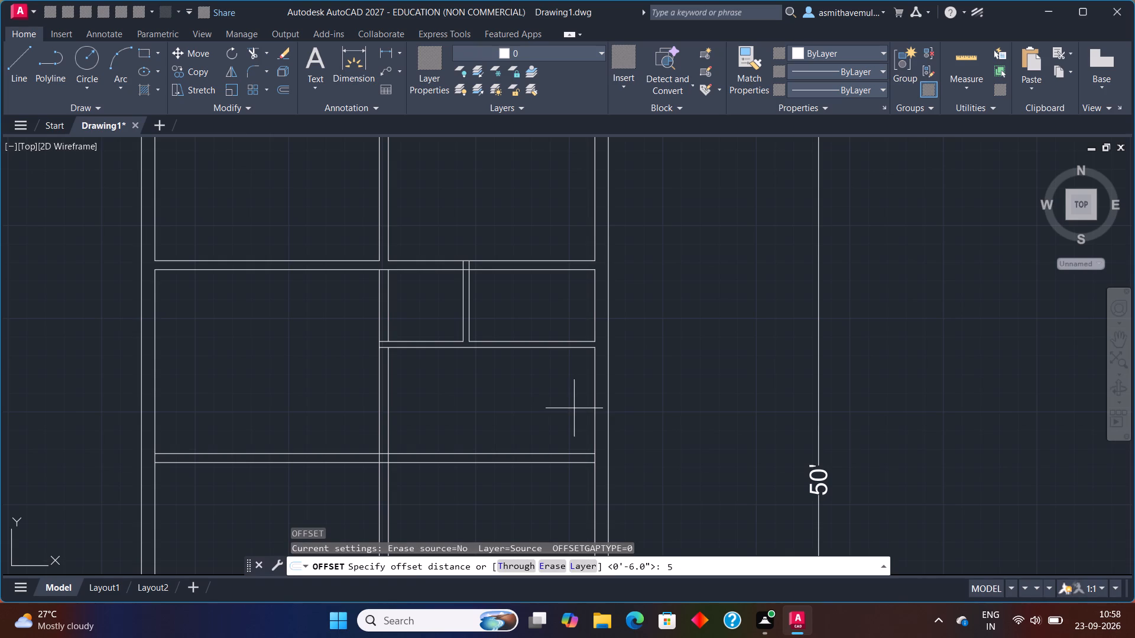
key("apostrophe")
key("Return")
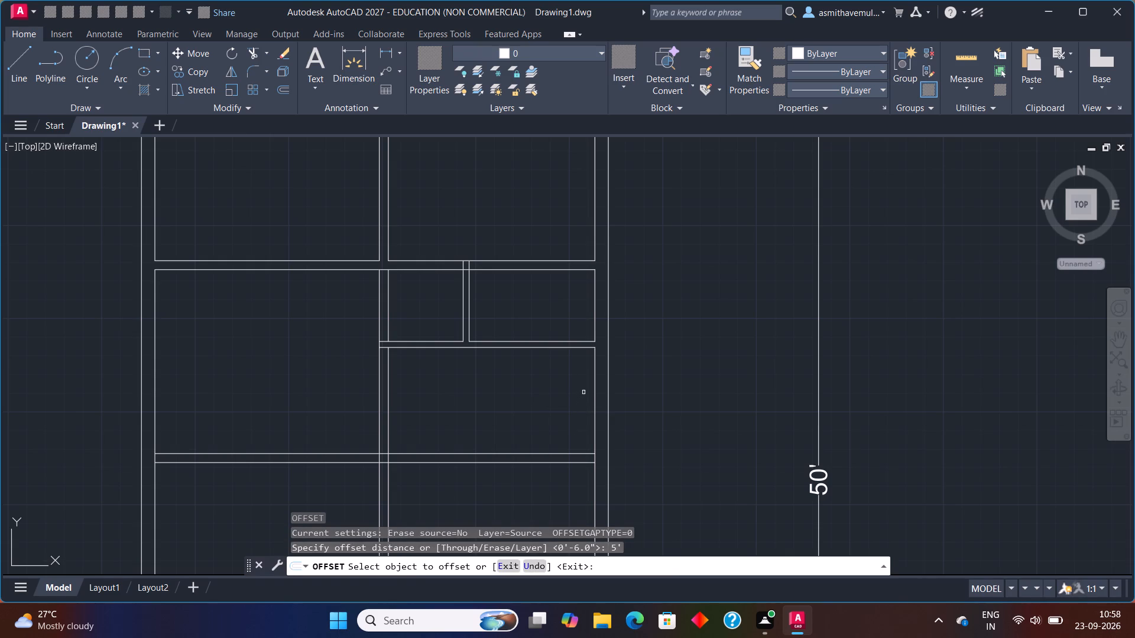
left_click(594, 398)
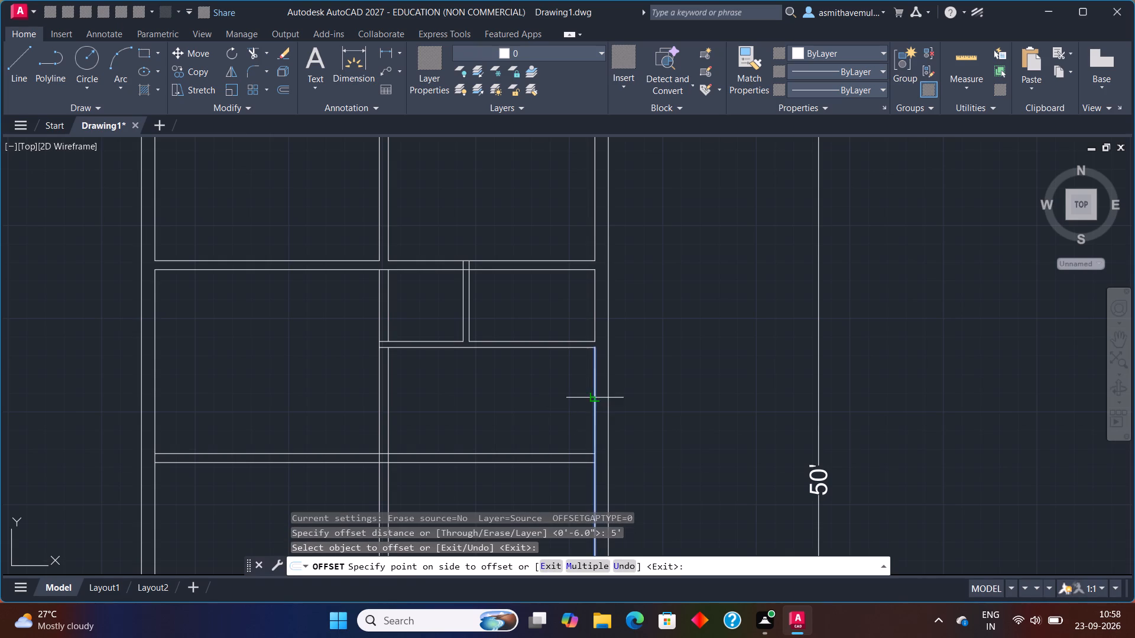
left_click(482, 411)
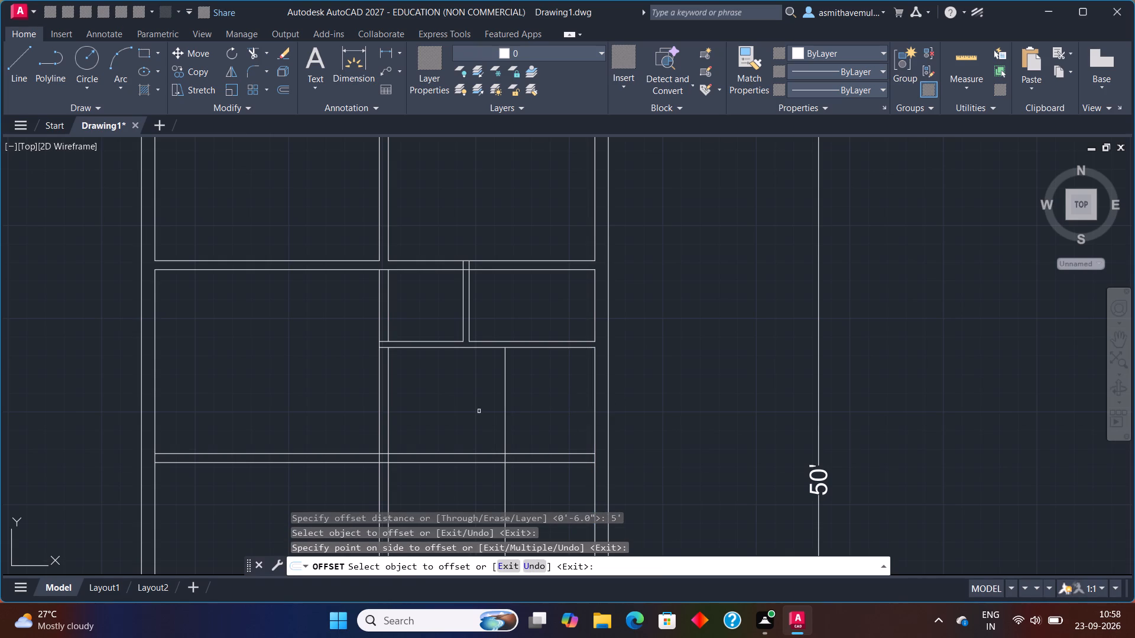
key("Escape")
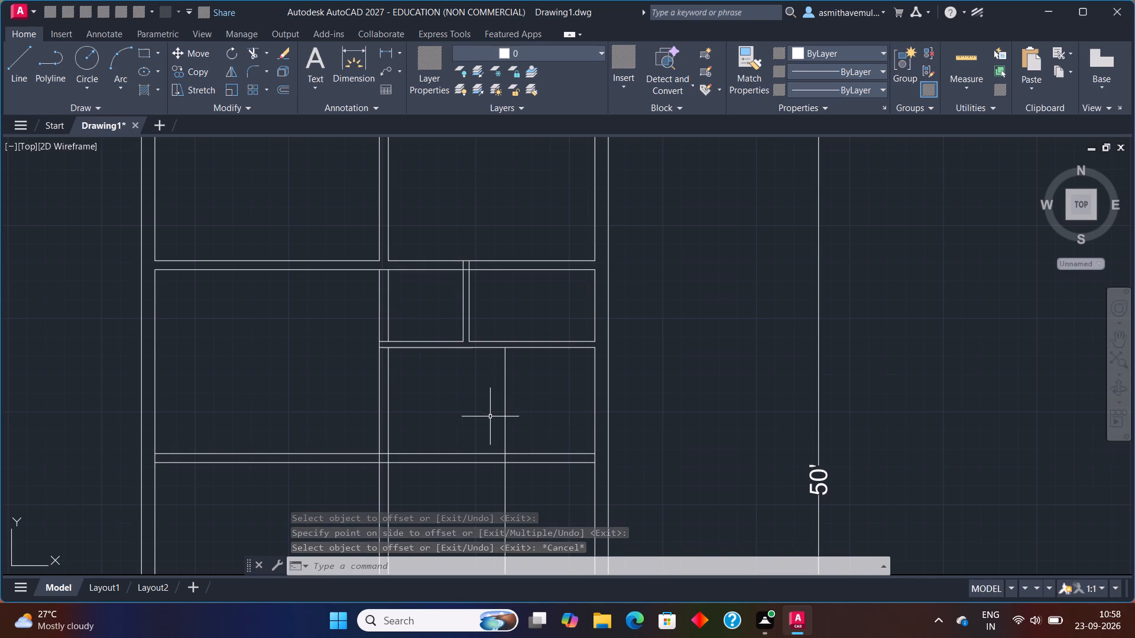
Measure the horizontal distance between the new vertical line and the right outer wall's inner line with a linear dimension.
key("d")
type("LI")
key("Return")
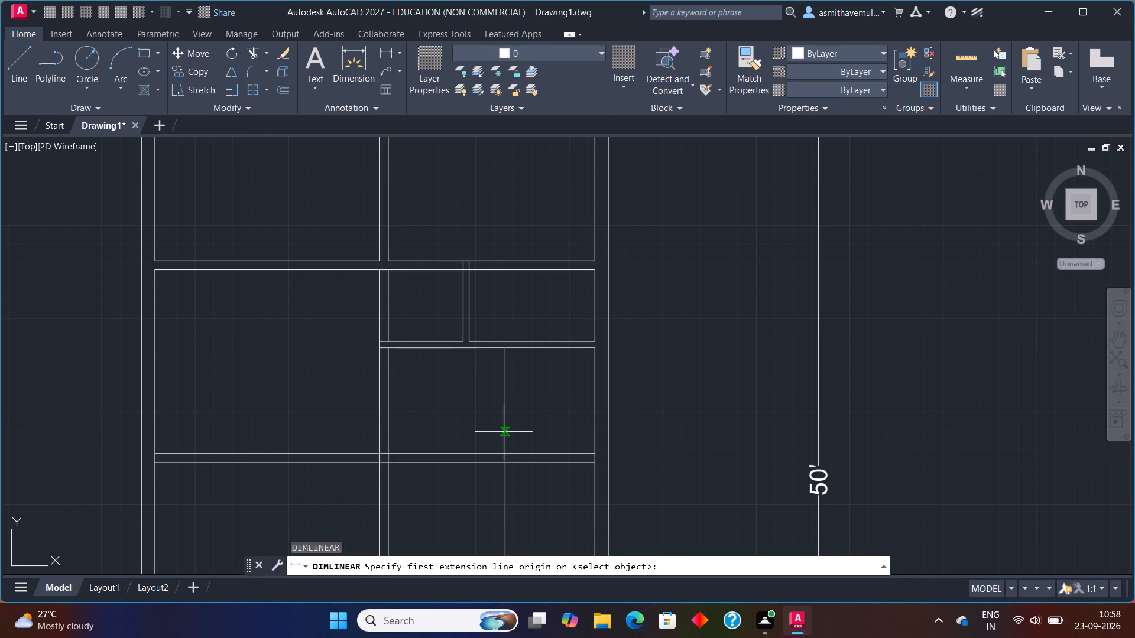
left_click(505, 430)
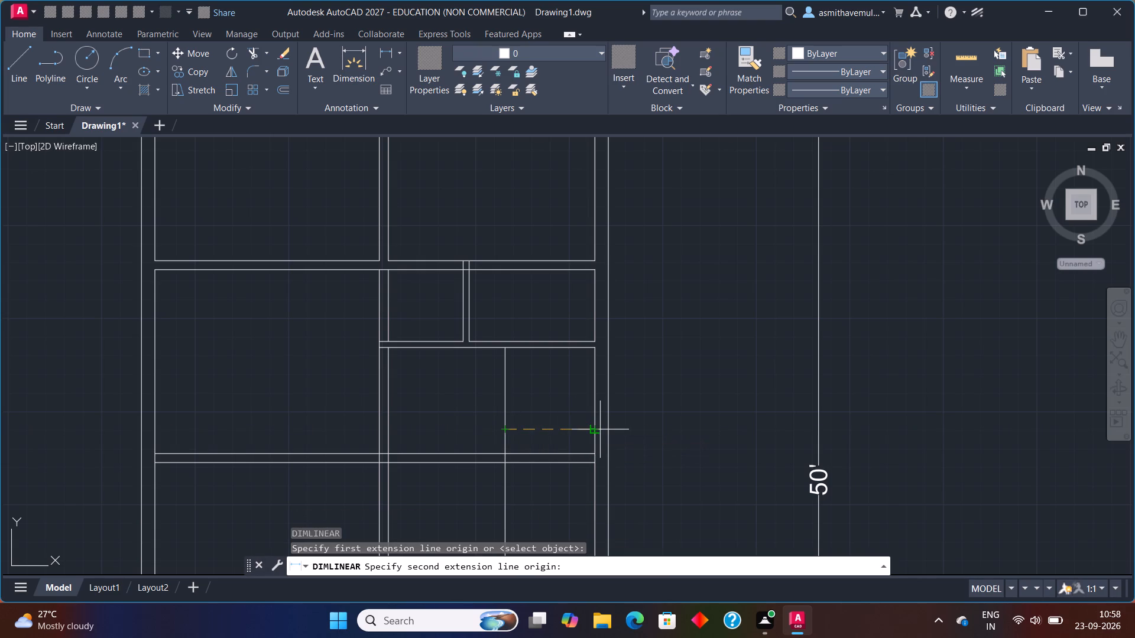
left_click(598, 429)
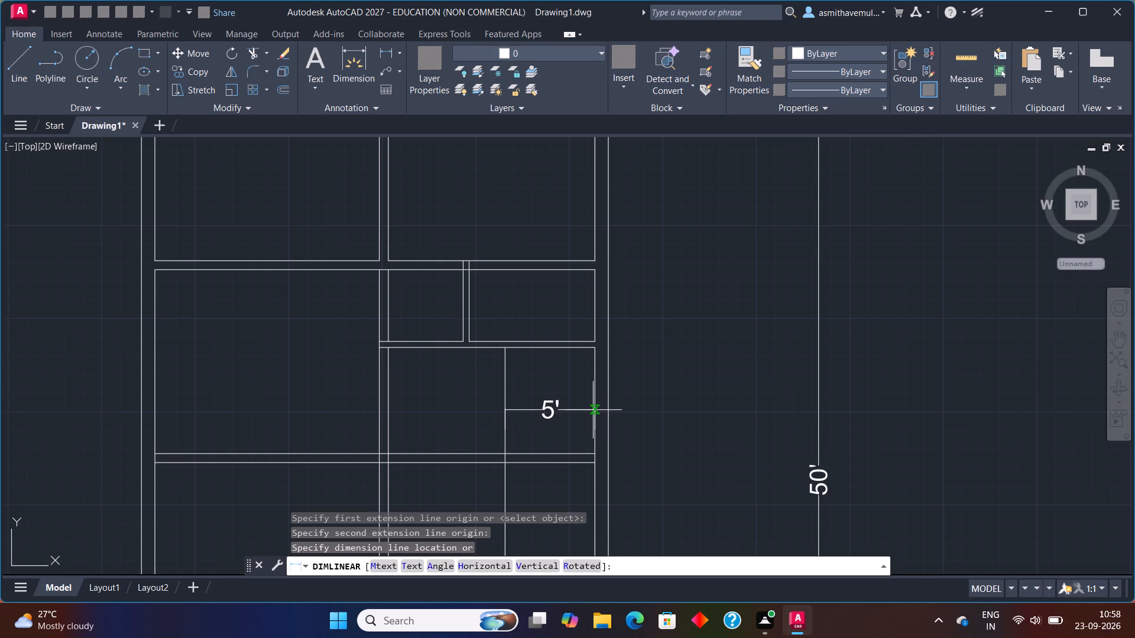
key("Escape")
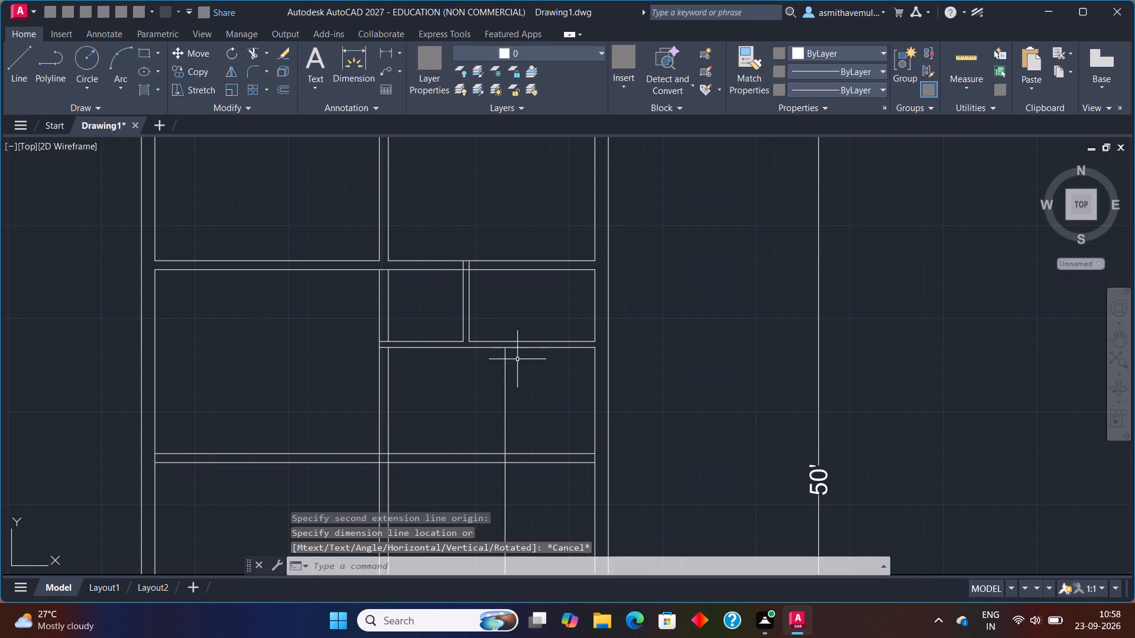
Offset the new vertical line 4" to the left to give the vertical partition its thickness.
key("o")
key("Return")
key("4")
key("shift+quotedbl")
key("Return")
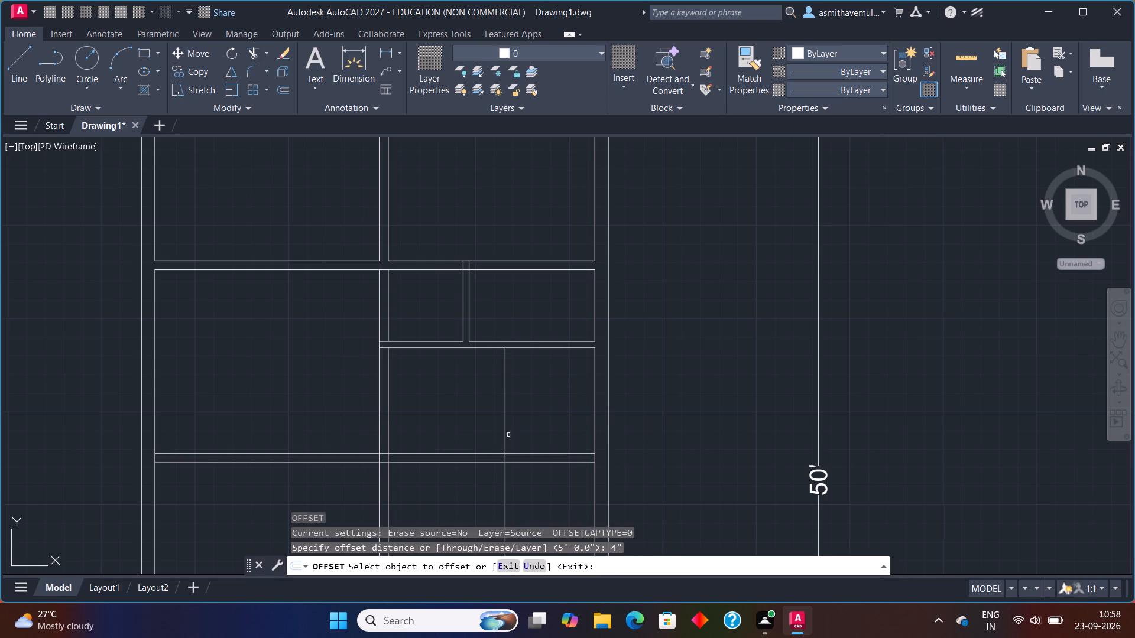
left_click(505, 431)
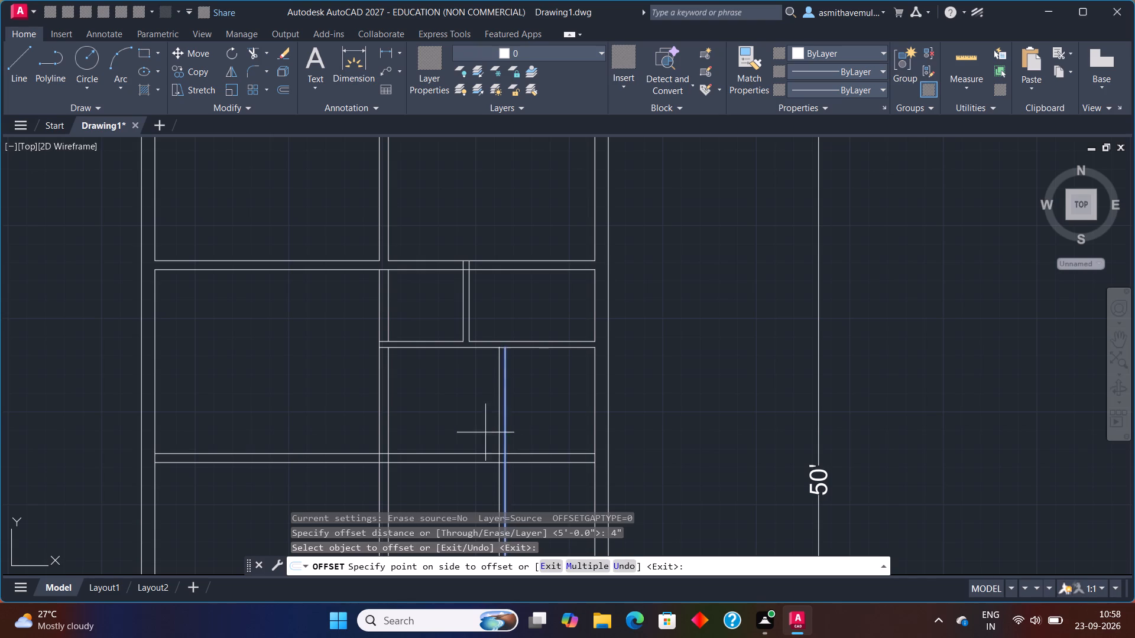
left_click(450, 432)
key("Escape")
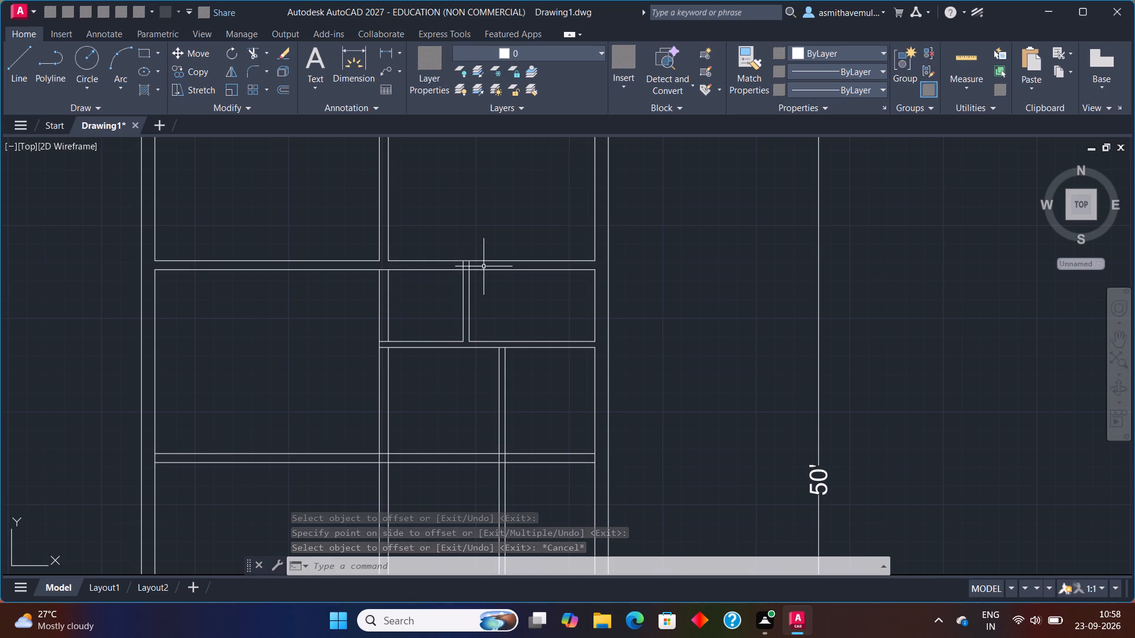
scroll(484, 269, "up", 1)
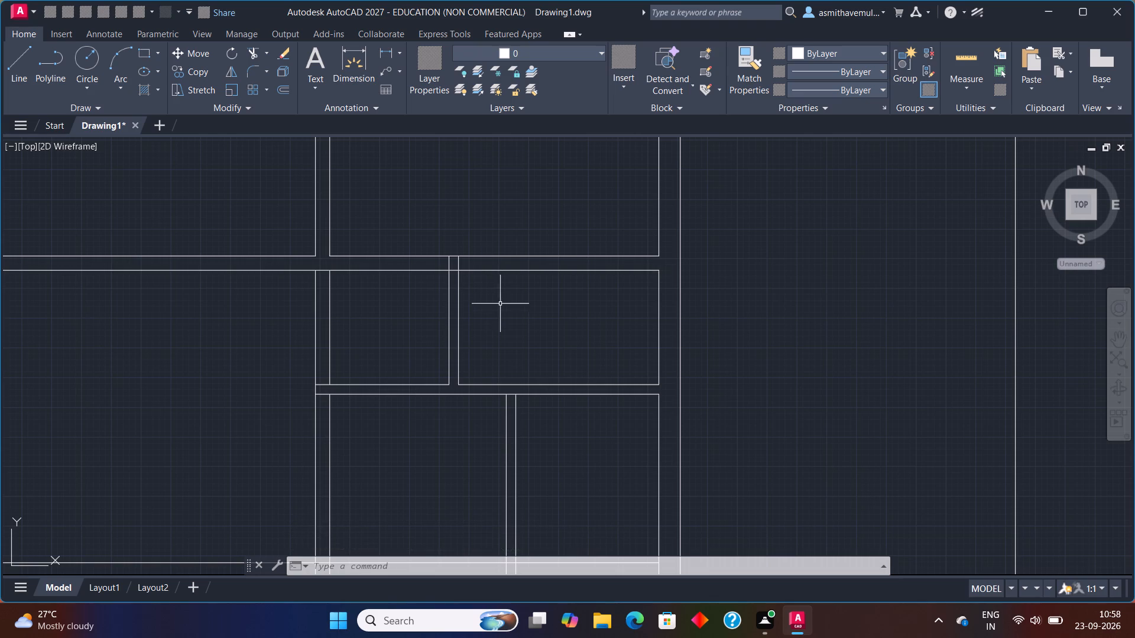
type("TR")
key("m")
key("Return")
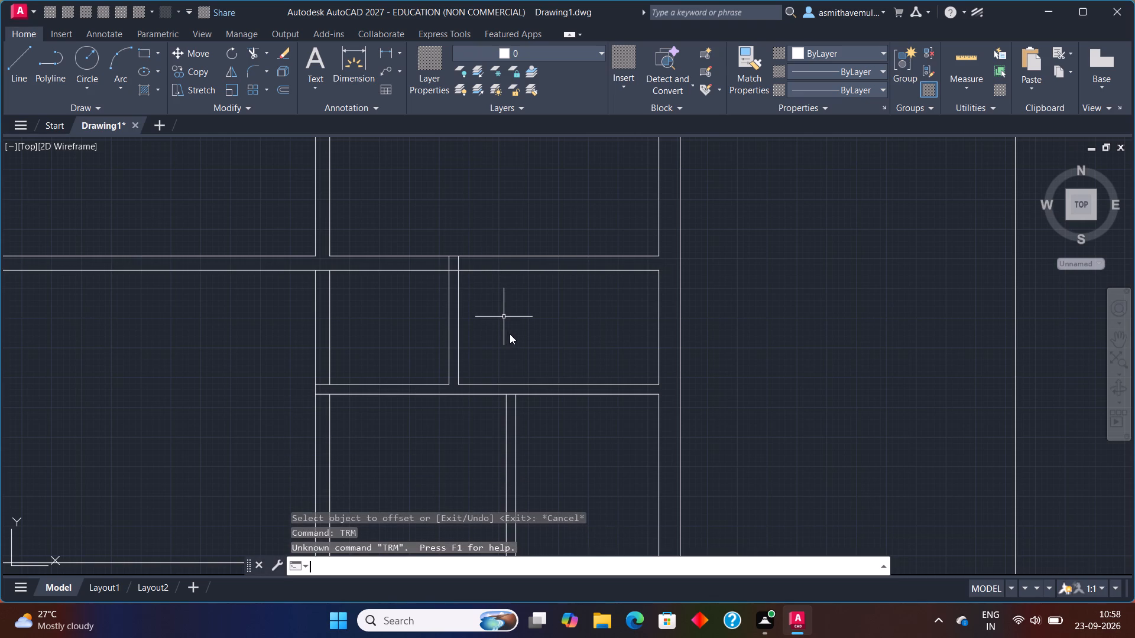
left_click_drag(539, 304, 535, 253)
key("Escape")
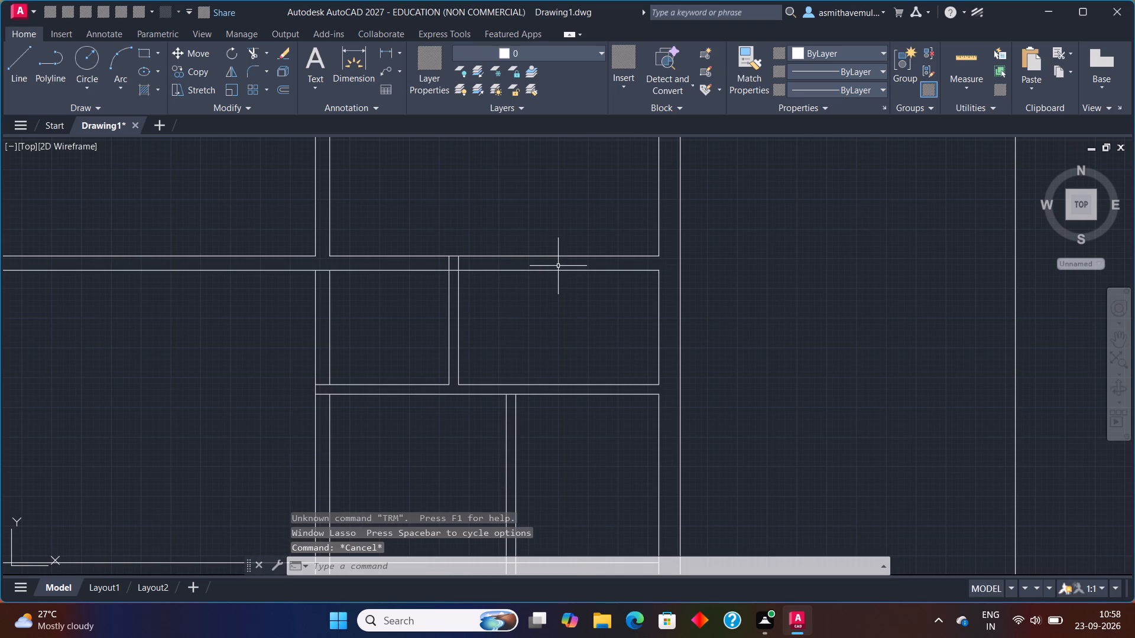
Trim both lines of the upper horizontal partition between the short vertical partition and the right outer wall.
key("t")
key("r")
key("i")
key("m")
key("Return")
left_click_drag(588, 290, 546, 229)
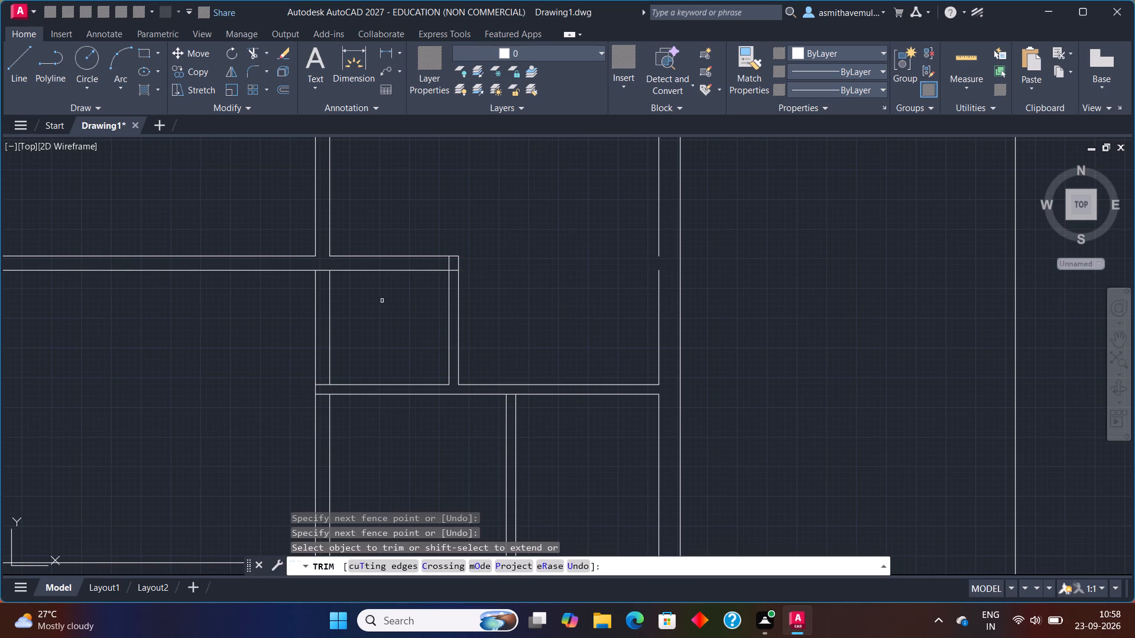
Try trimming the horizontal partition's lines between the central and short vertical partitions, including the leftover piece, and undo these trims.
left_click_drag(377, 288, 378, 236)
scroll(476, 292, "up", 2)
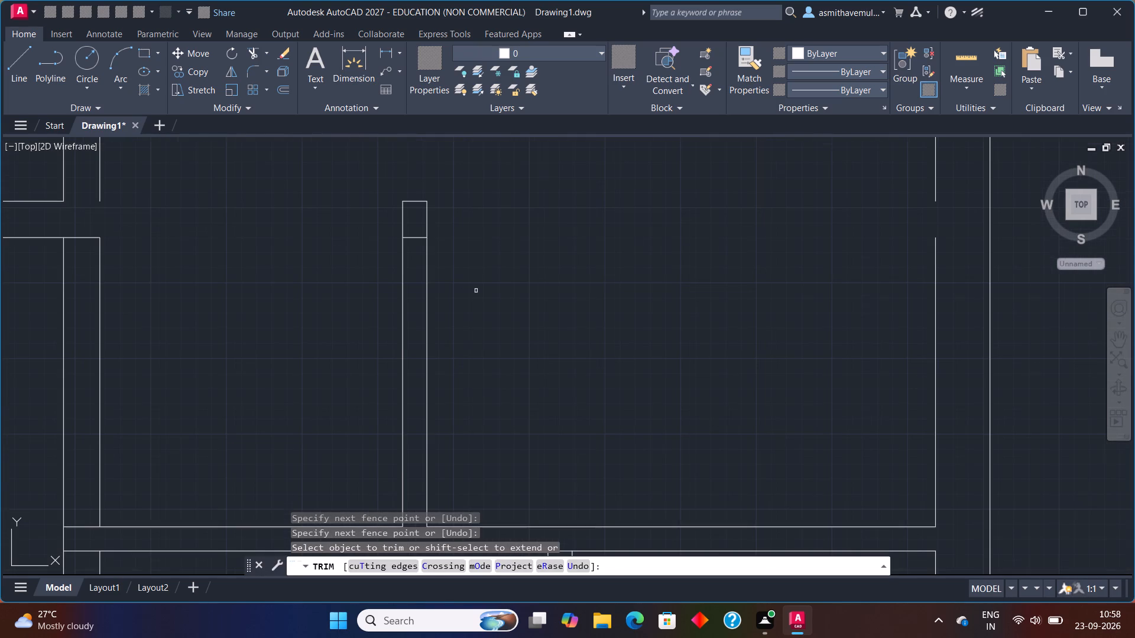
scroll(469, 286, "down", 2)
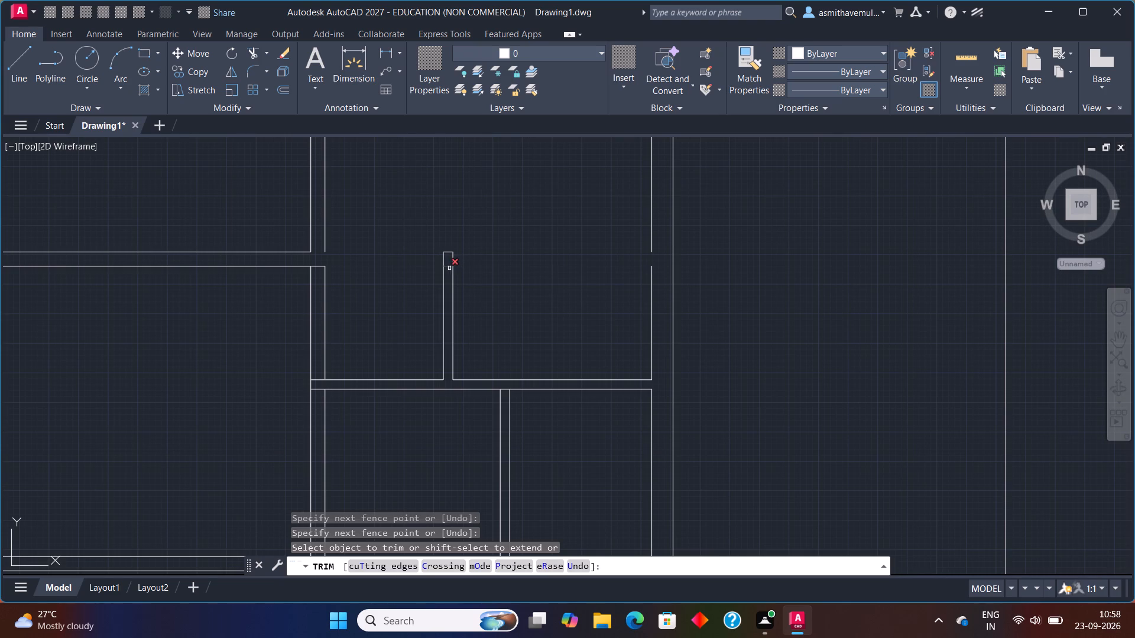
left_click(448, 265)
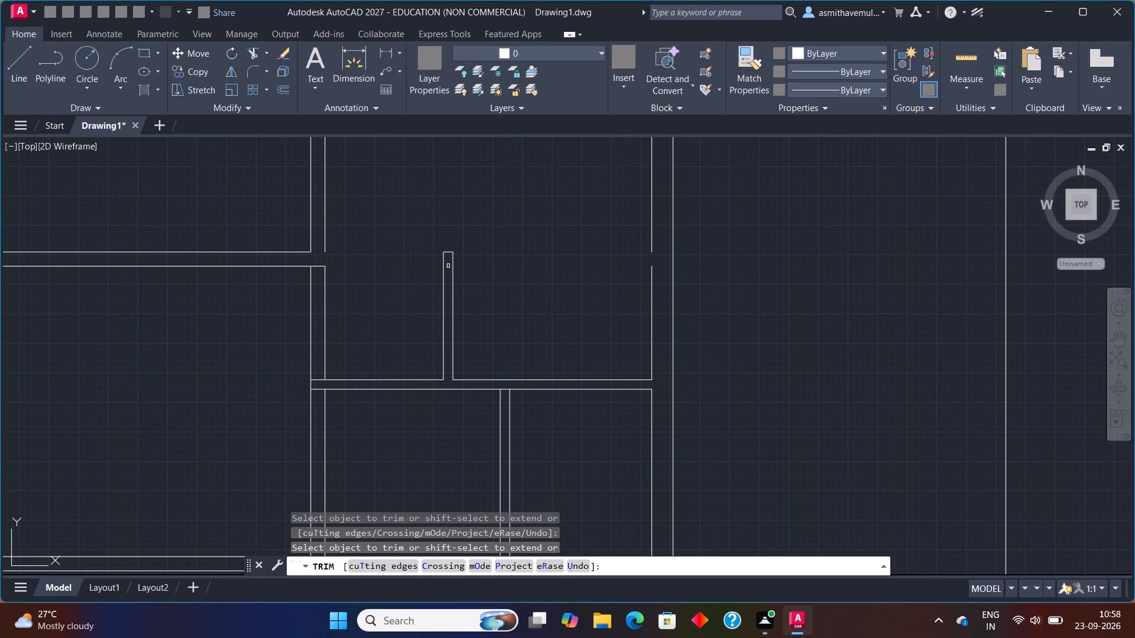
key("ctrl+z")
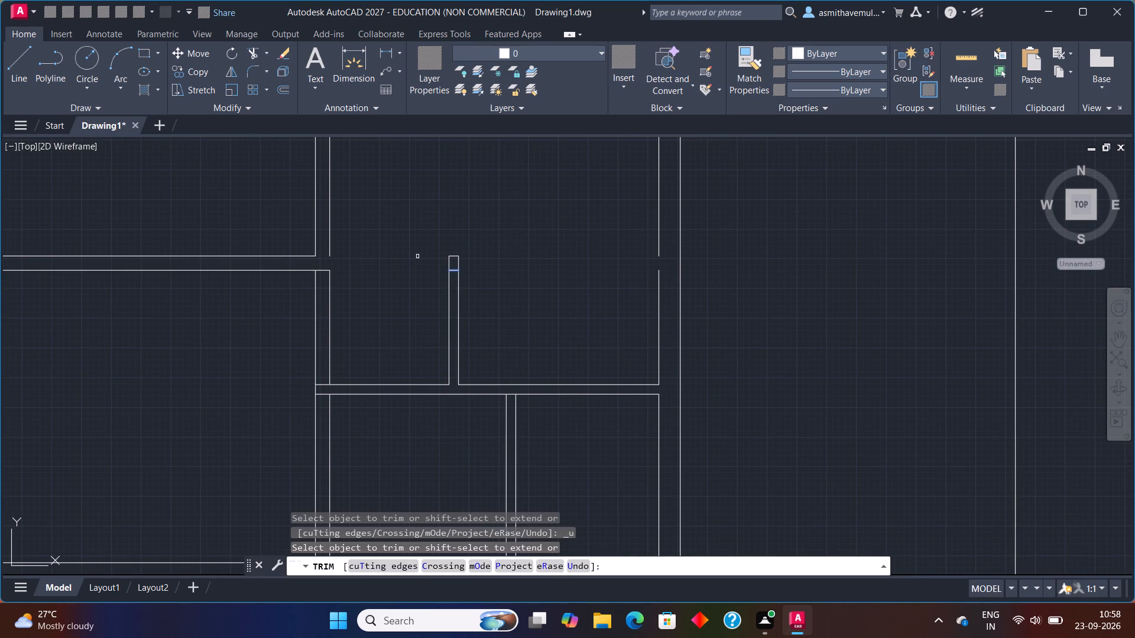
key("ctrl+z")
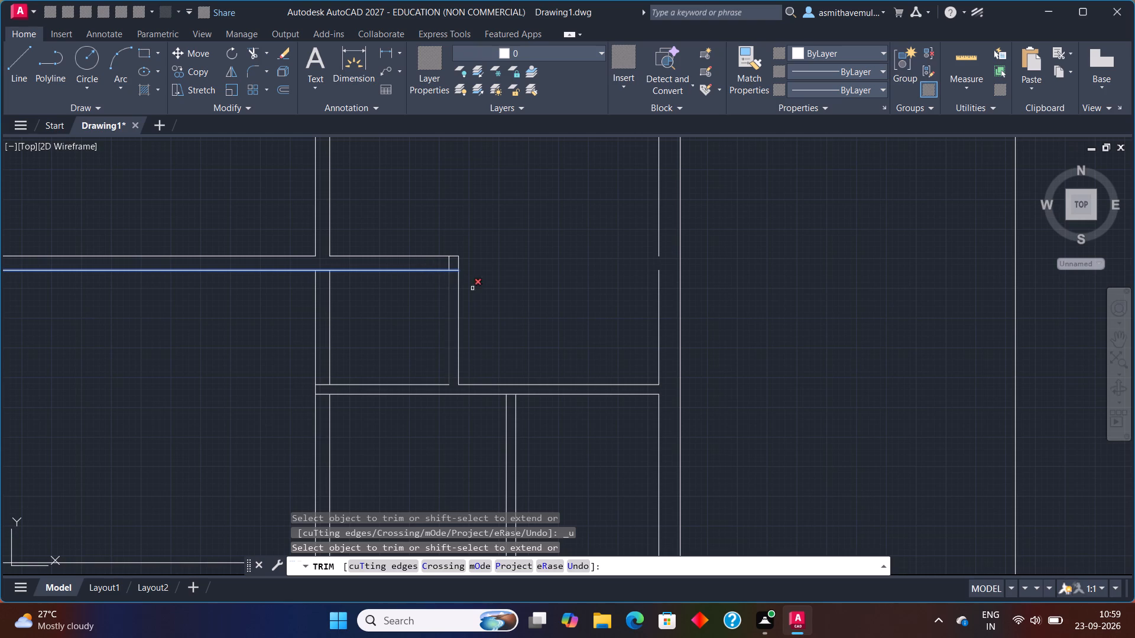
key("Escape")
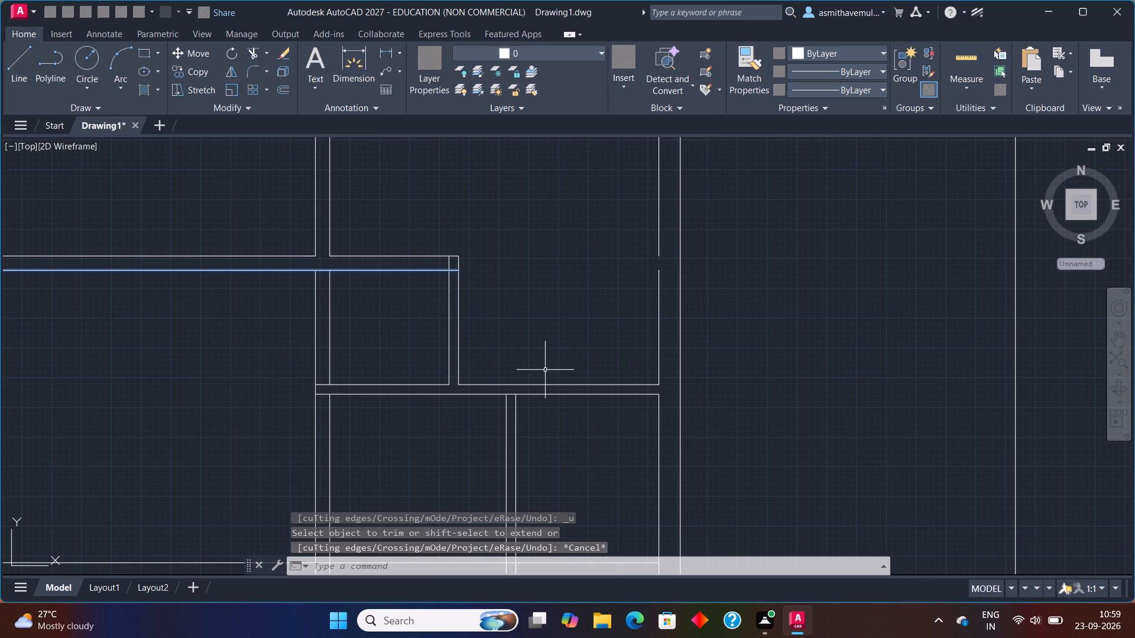
Offset the small right-hand room's bottom line 4' upward to form its new top line.
key("o")
key("Return")
type("4'")
key("Return")
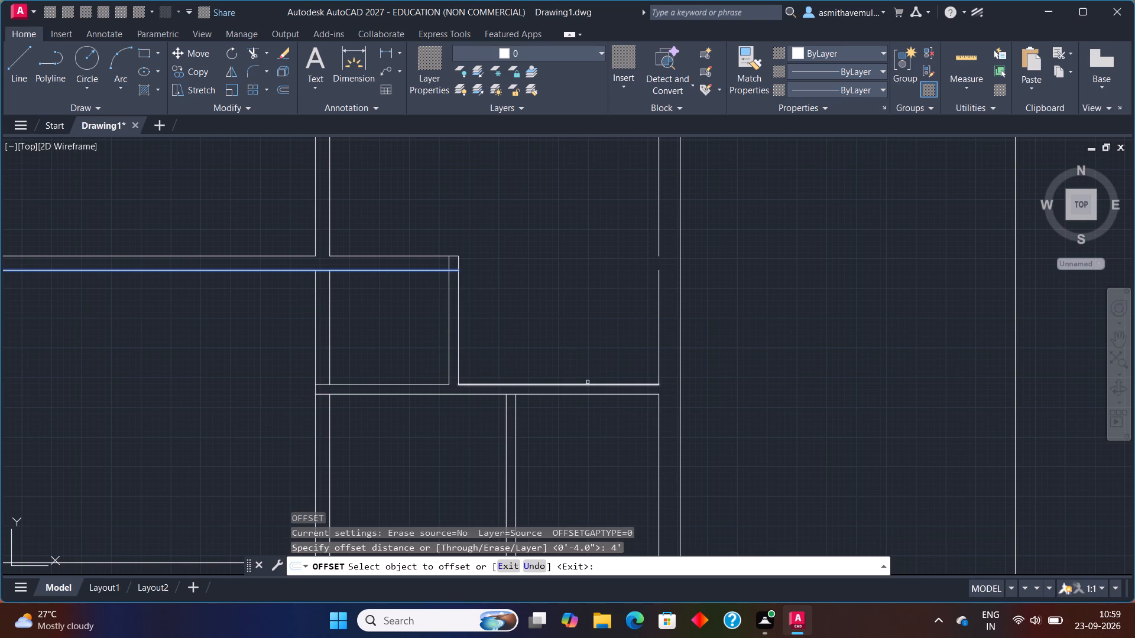
left_click(587, 383)
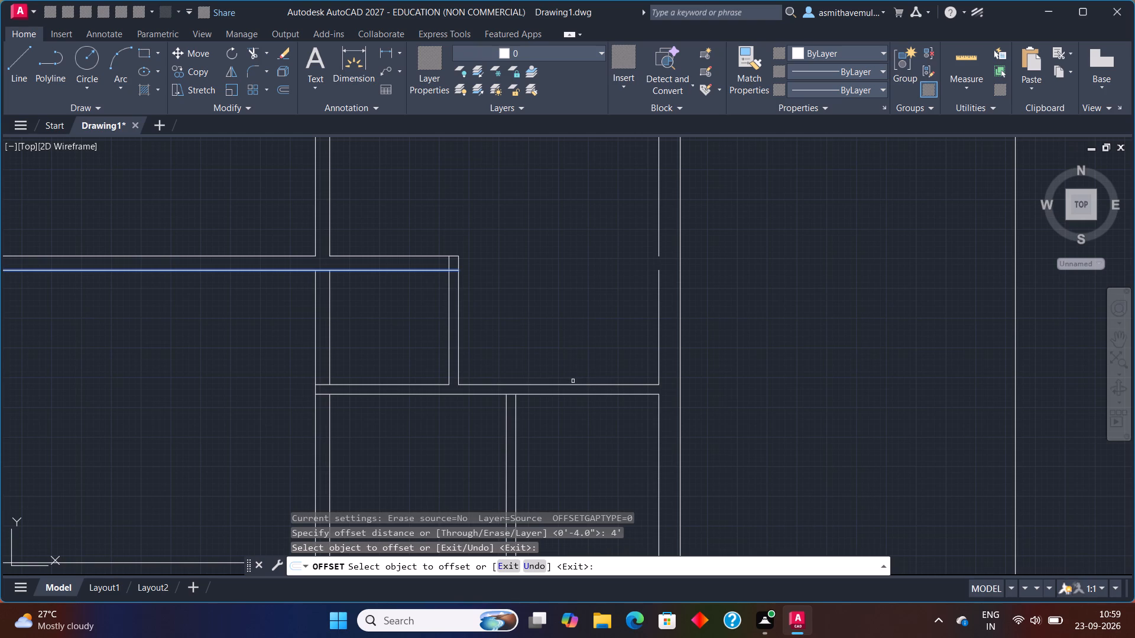
left_click(572, 385)
left_click(566, 322)
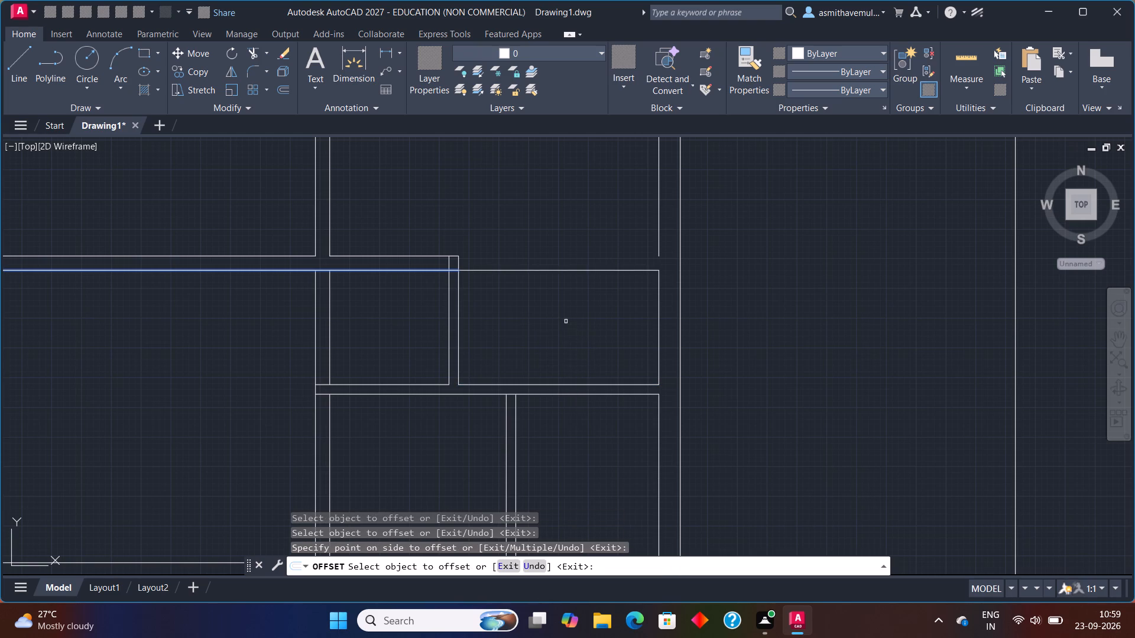
key("Escape")
Offset the small room's new top line 4" upward to give the horizontal partition its thickness.
key("o")
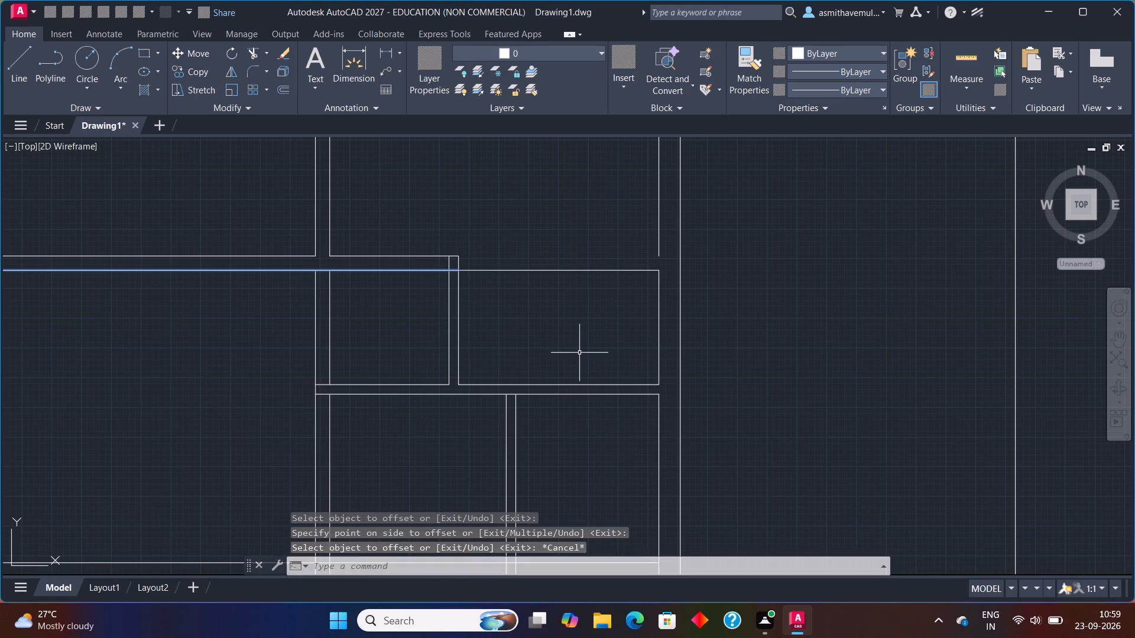
key("Return")
type("4\"")
key("Return")
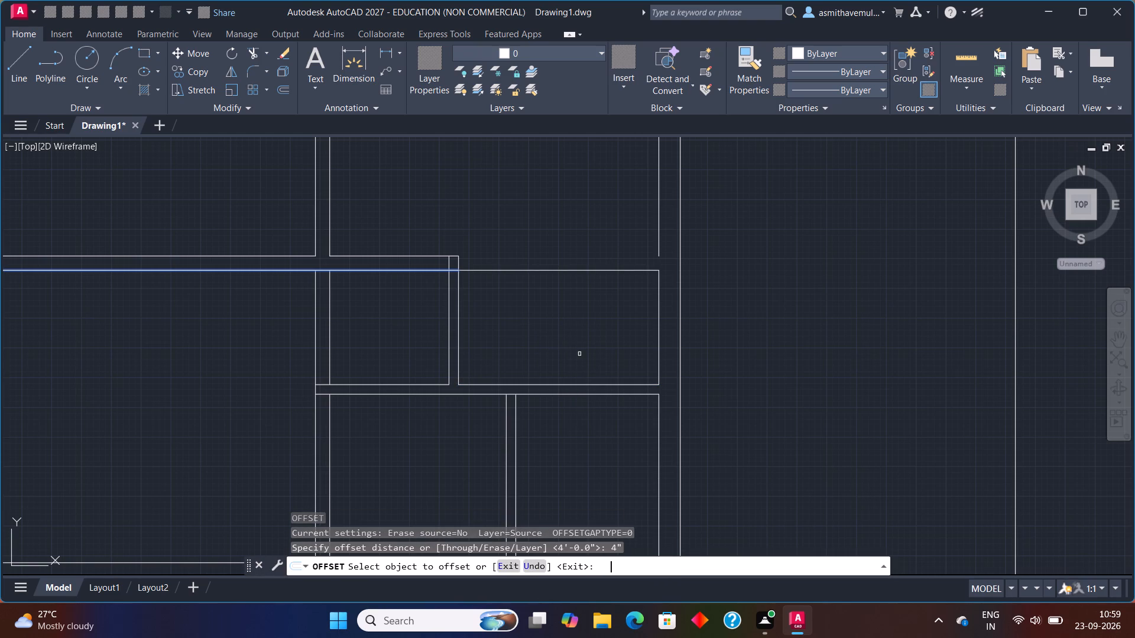
left_click(577, 271)
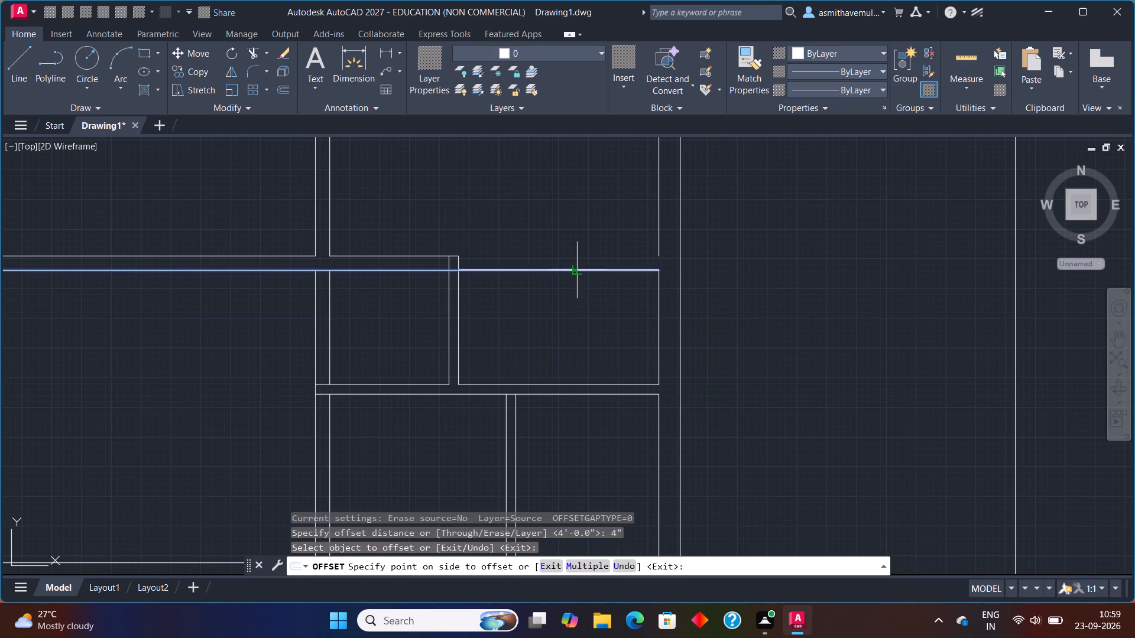
left_click(576, 261)
key("Escape")
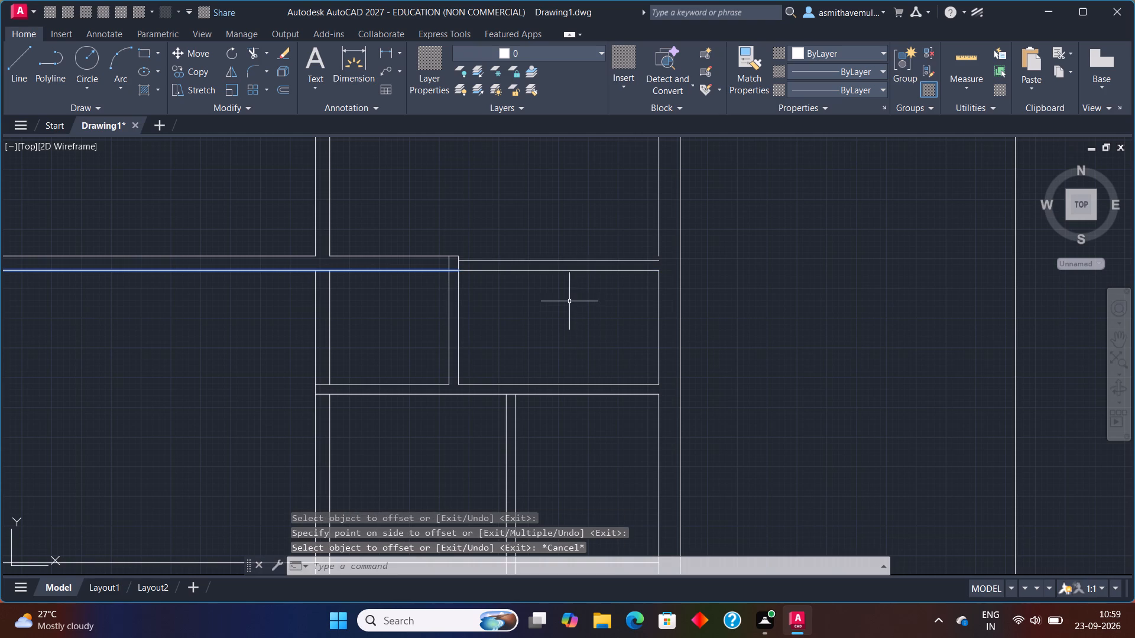
Trim both horizontal partition lines between the central vertical partition and the short vertical partition.
type("TR")
key("i")
key("m")
key("Return")
scroll(469, 253, "up", 1)
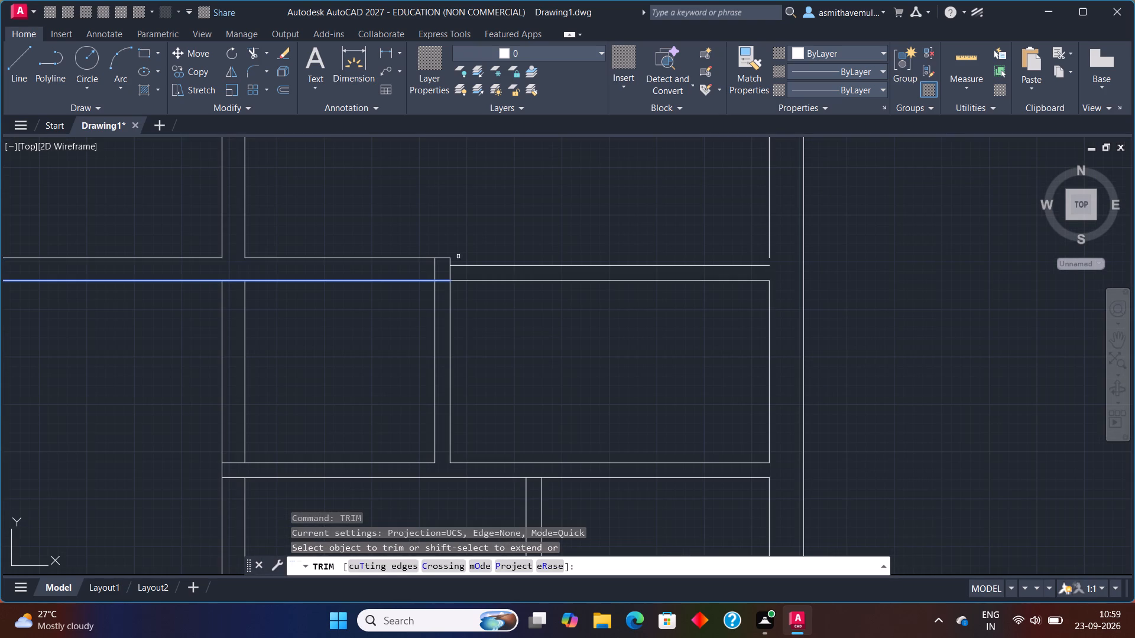
left_click_drag(385, 301, 375, 281)
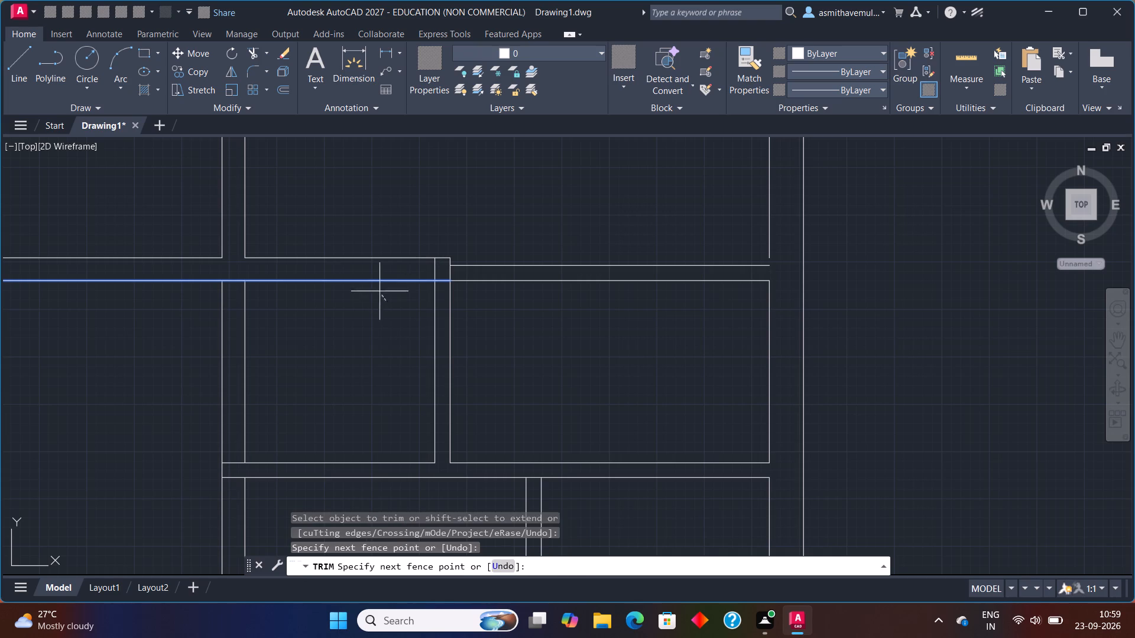
left_click_drag(375, 281, 348, 233)
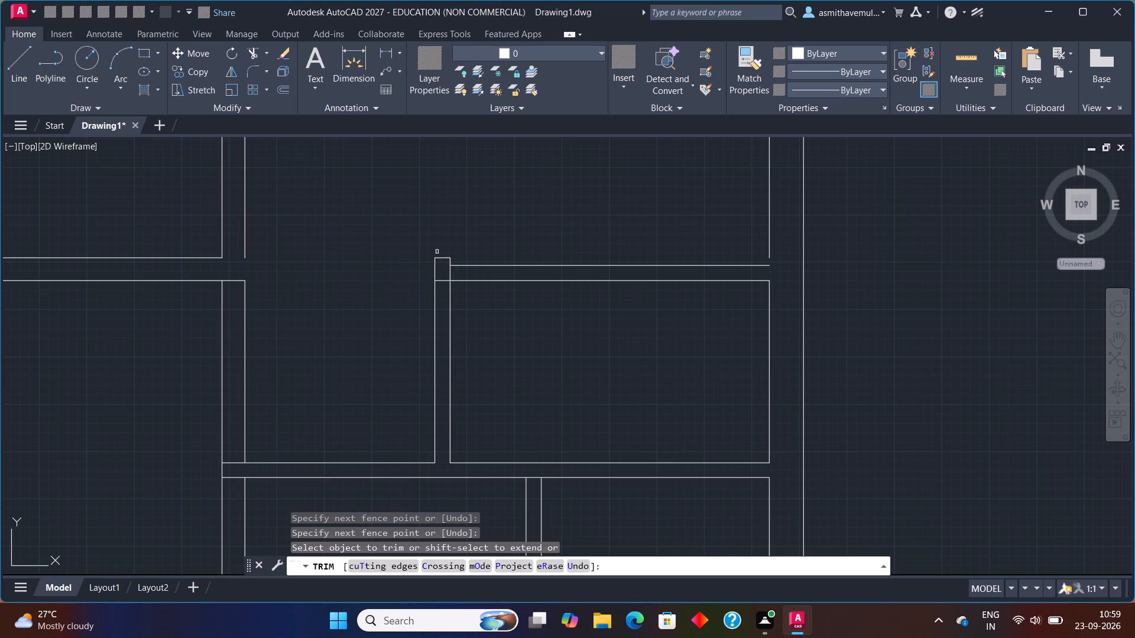
scroll(430, 246, "up", 1)
key("Escape")
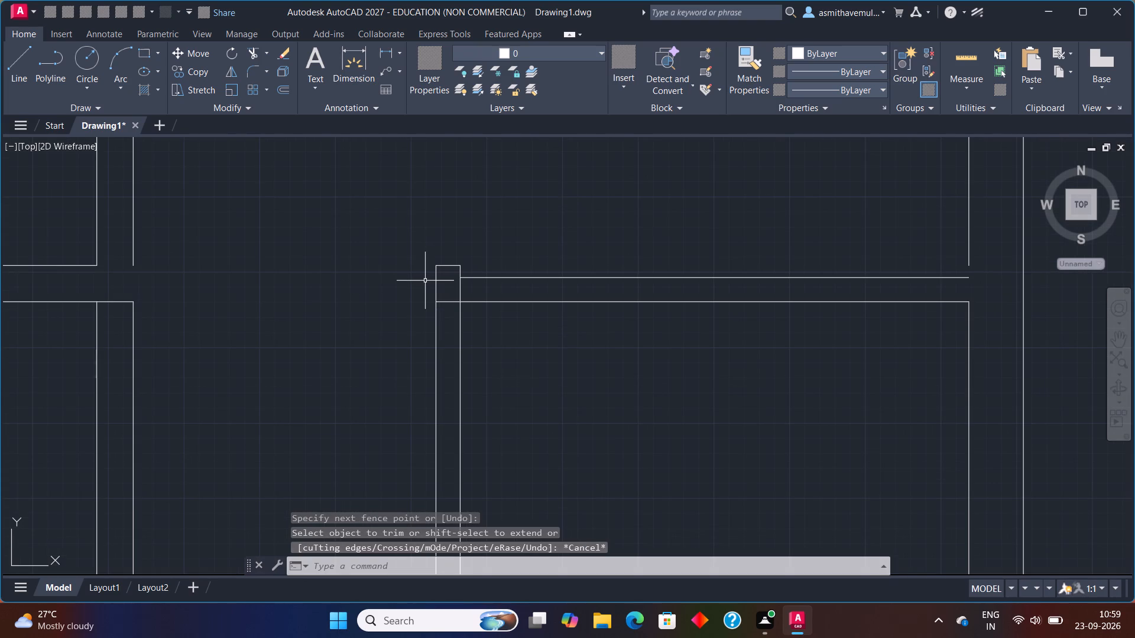
Extend the 4" partition's upper line to the short partition's left line, and the right outer wall's inner line down to it.
type("EXTEND")
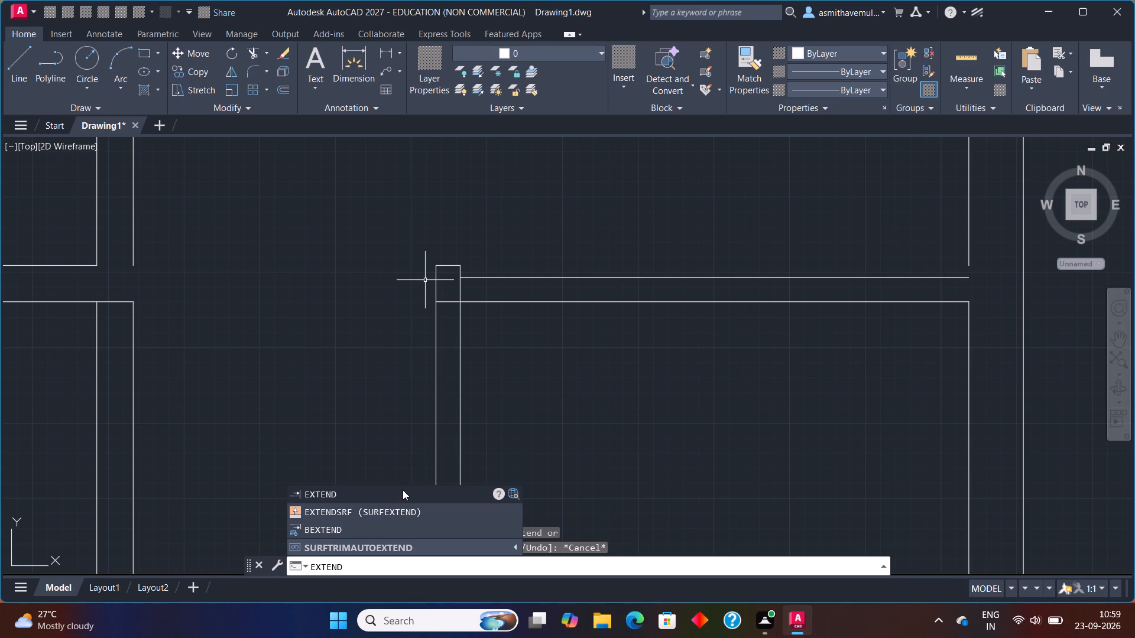
left_click(403, 490)
left_click(486, 280)
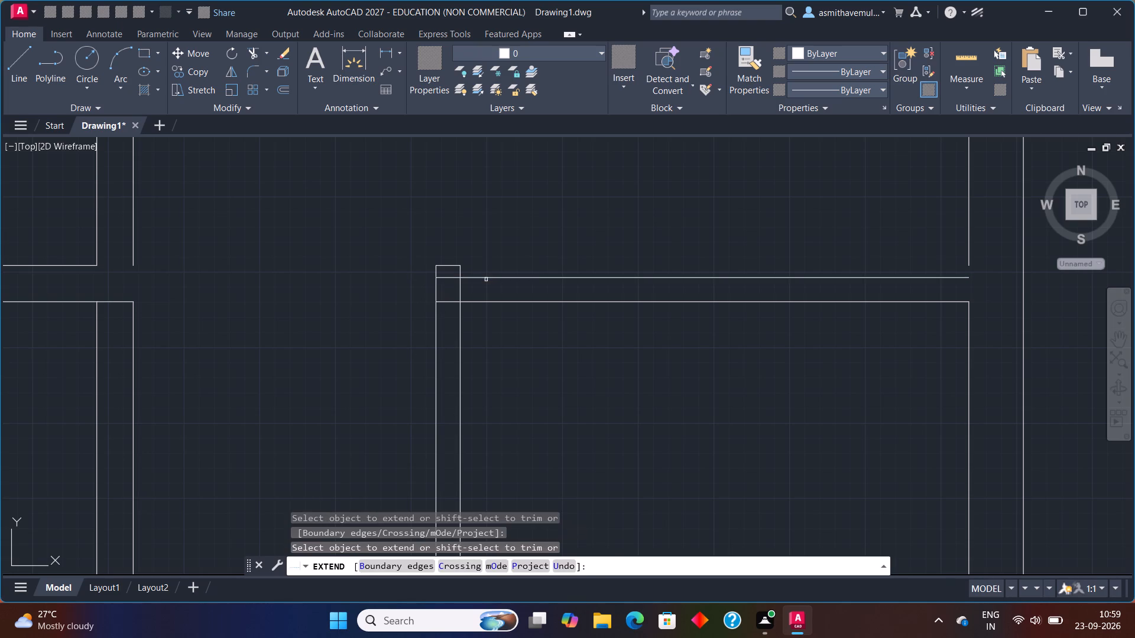
left_click(968, 240)
key("Escape")
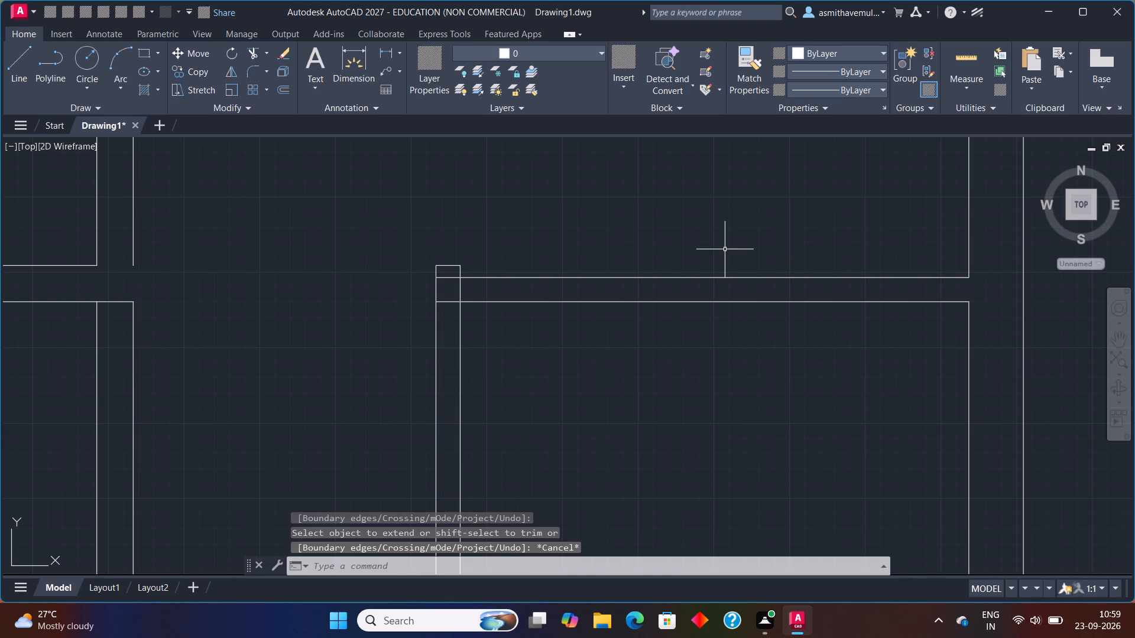
Trim the projecting stubs and overlapping pieces at the small room's upper-left corner to form a clean 4" wall corner.
type("TR")
key("i")
key("m")
key("Return")
scroll(547, 292, "up", 1)
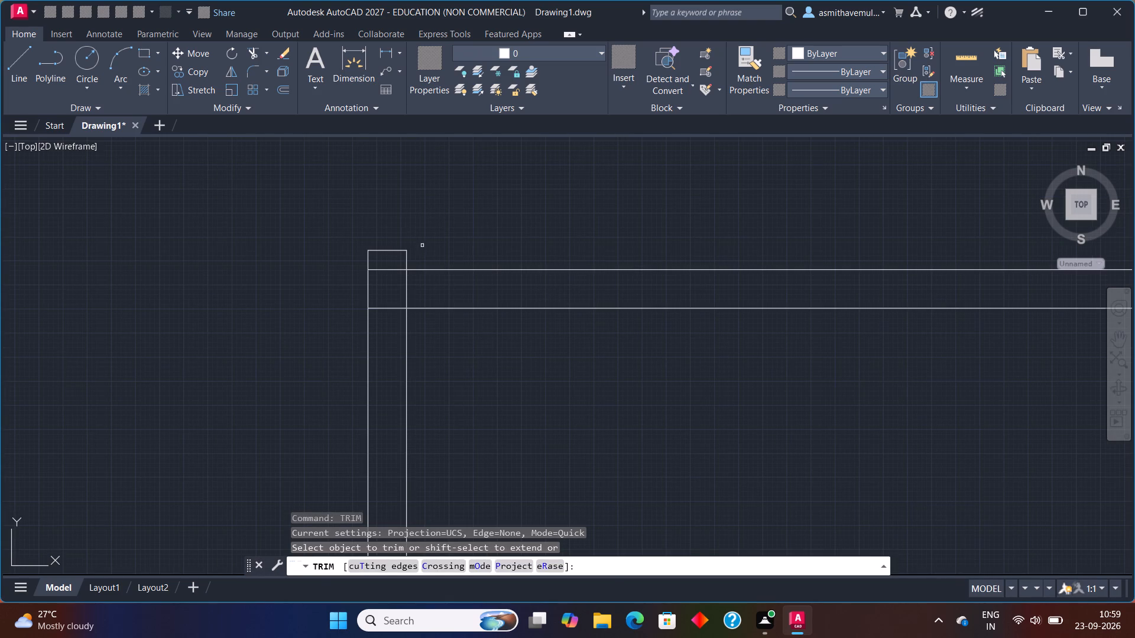
left_click_drag(413, 258, 329, 254)
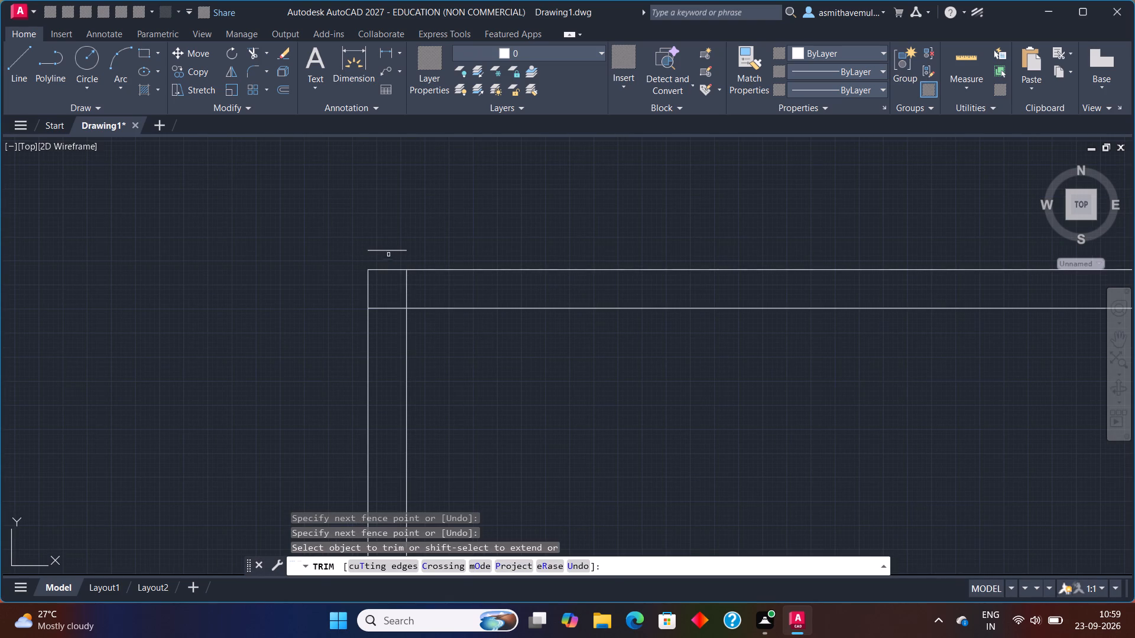
left_click(388, 250)
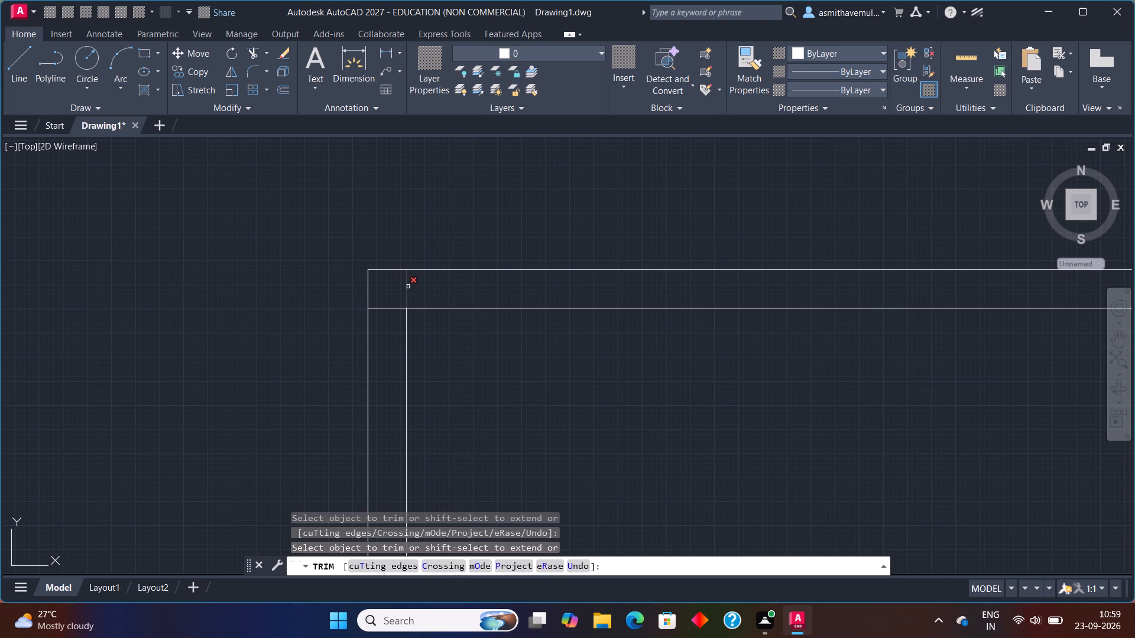
left_click(408, 286)
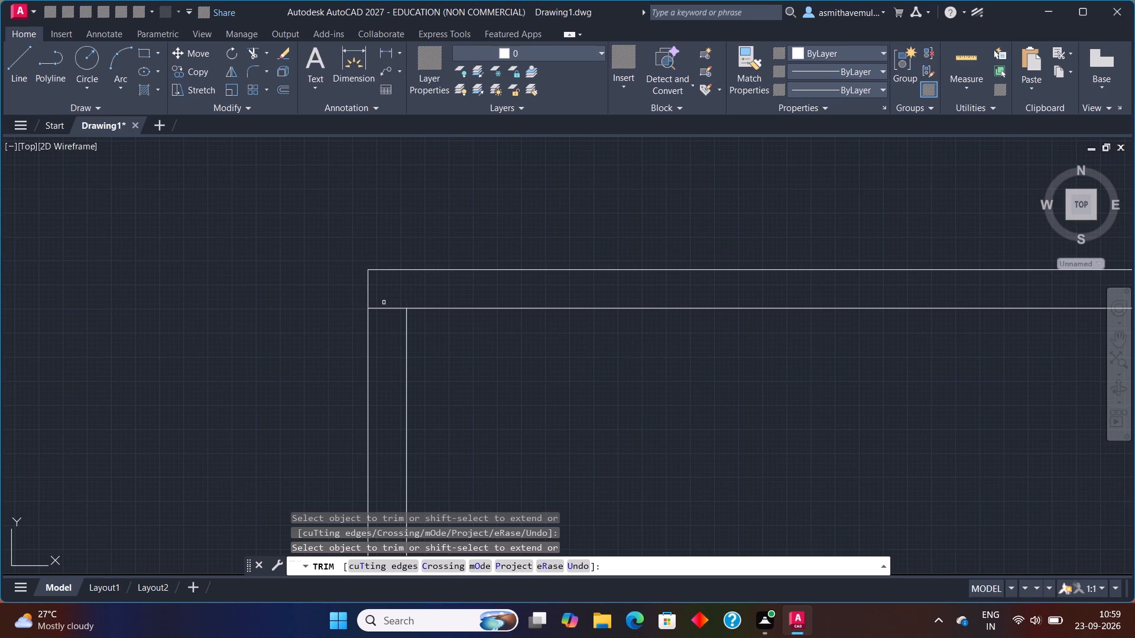
left_click(383, 306)
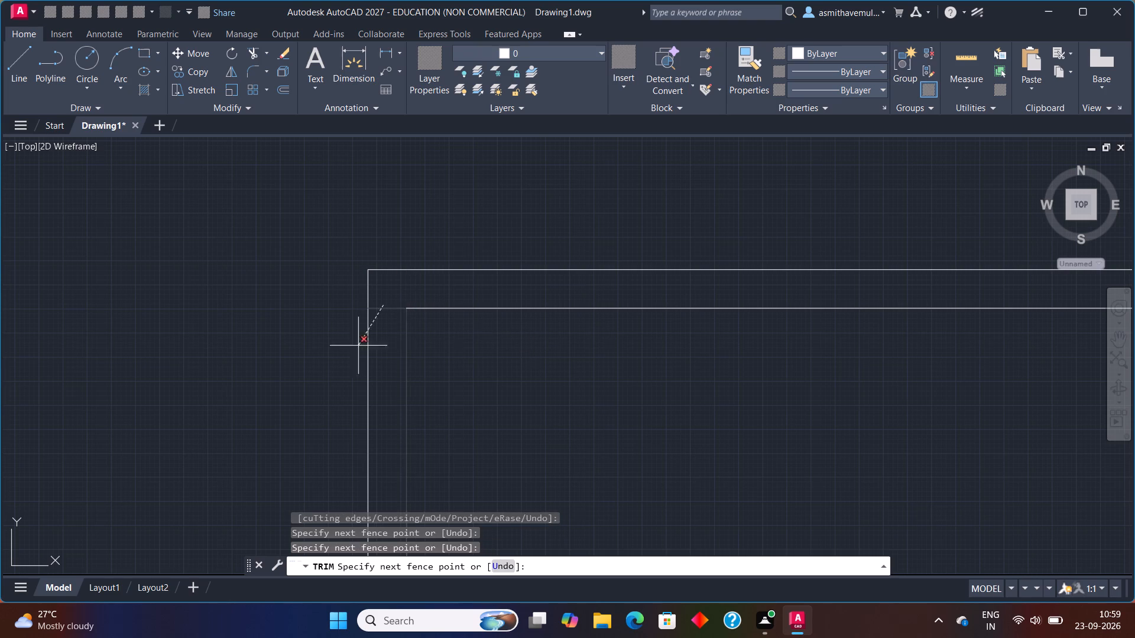
left_click(386, 350)
scroll(530, 349, "down", 1)
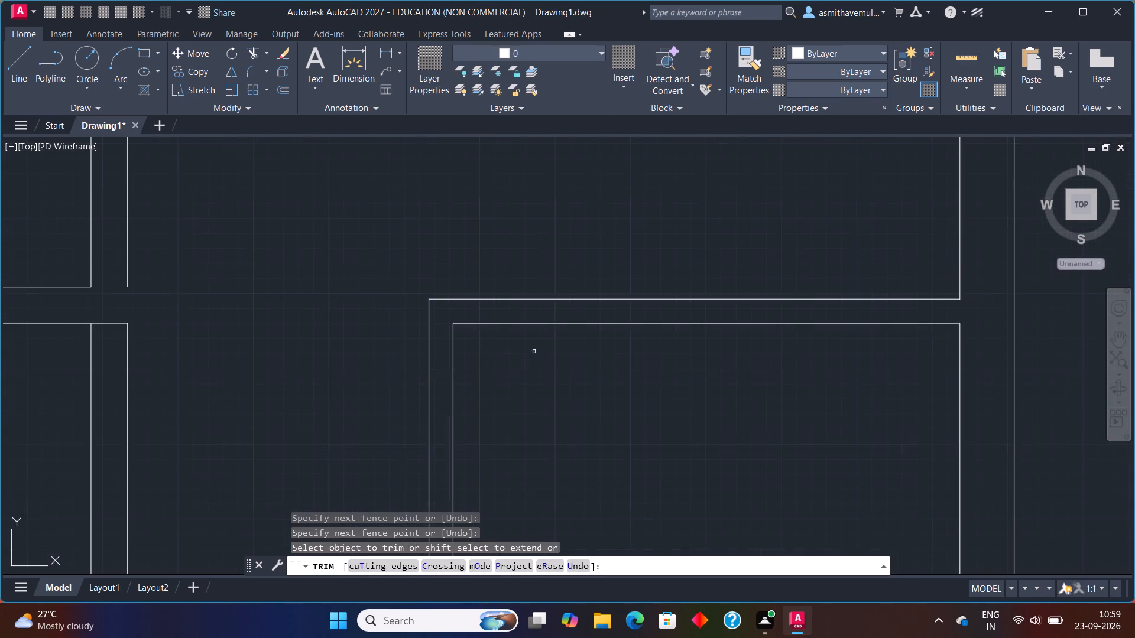
Trim the horizontal partition's lower line where it crosses the central vertical partition.
scroll(559, 386, "down", 2)
middle_click_drag(586, 415, 550, 298)
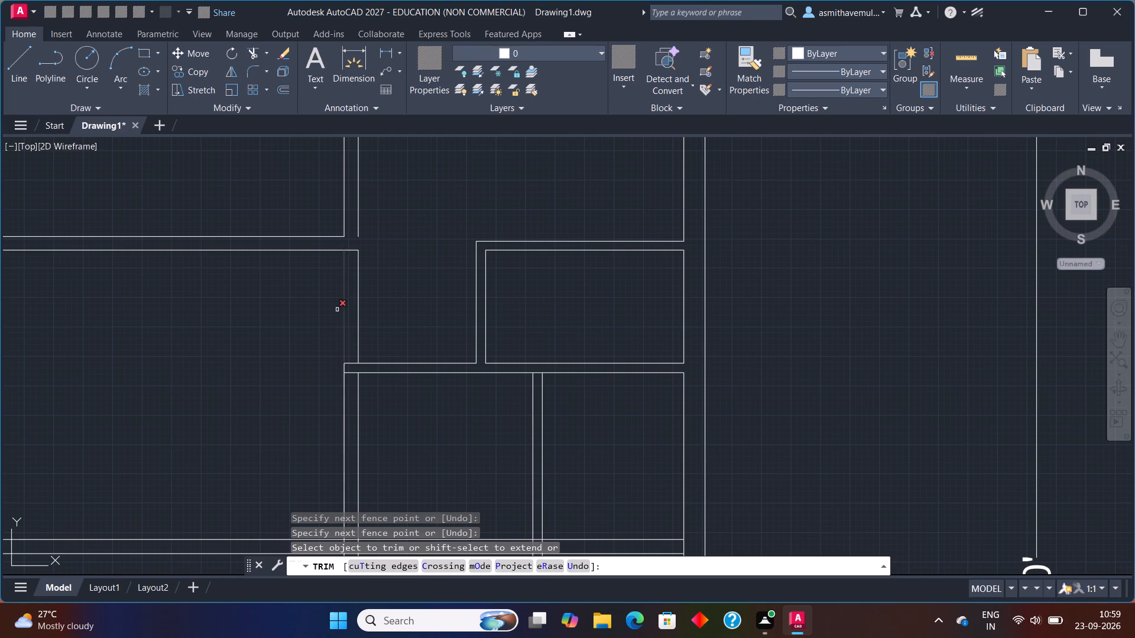
scroll(353, 256, "up", 1)
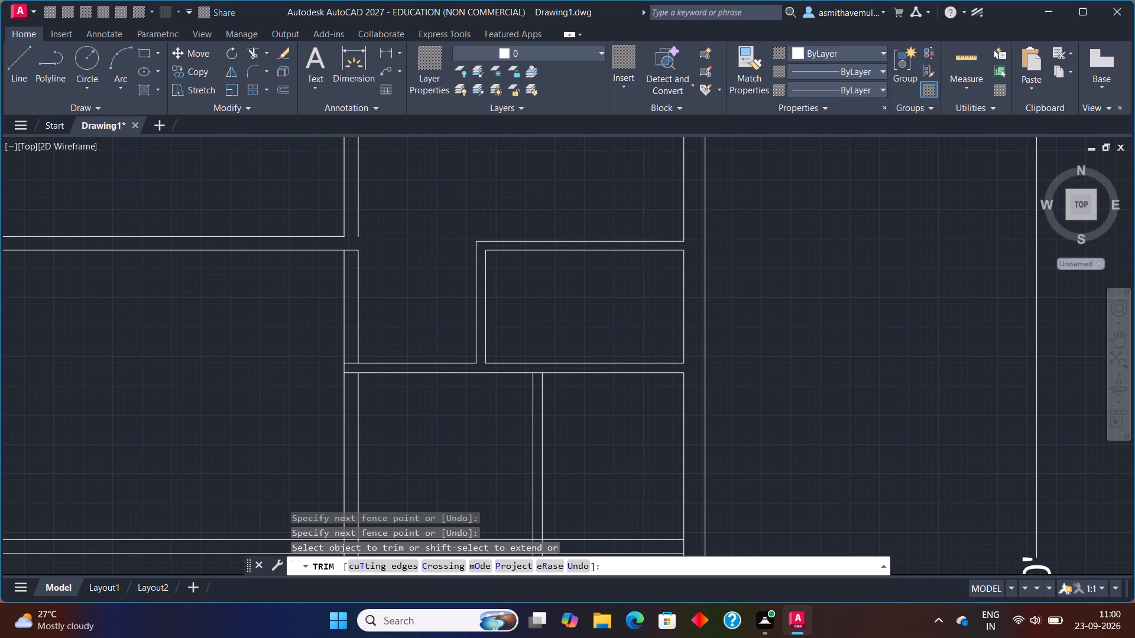
left_click(348, 247)
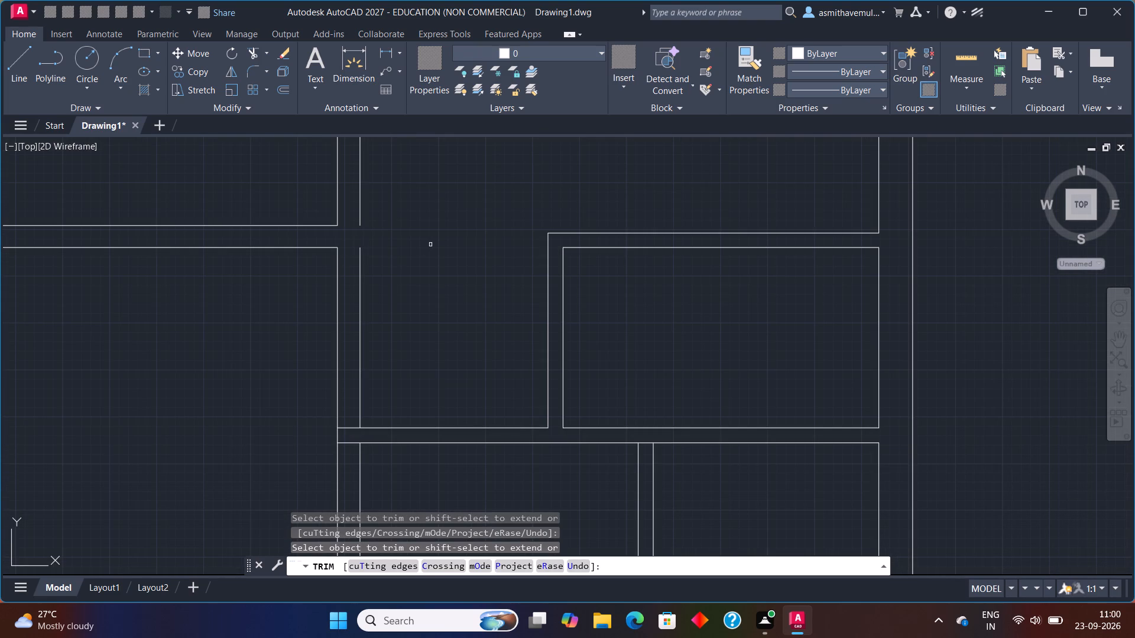
key("Escape")
Extend the central vertical partition's right line down across the gap where the horizontal partition meets it.
type("EX")
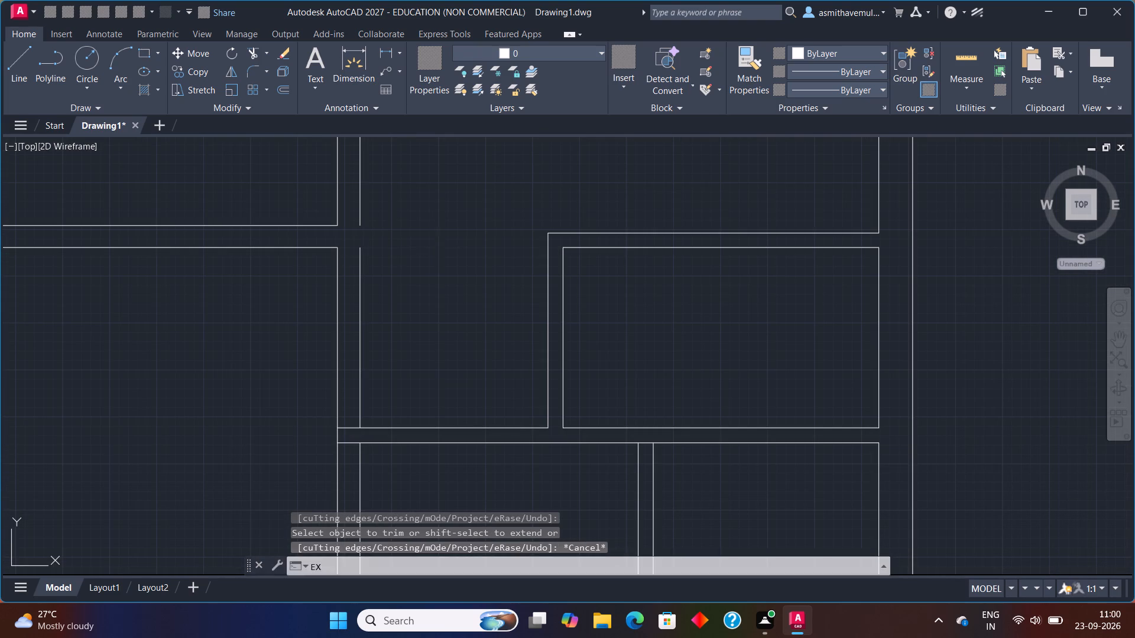
type("TEND")
key("Return")
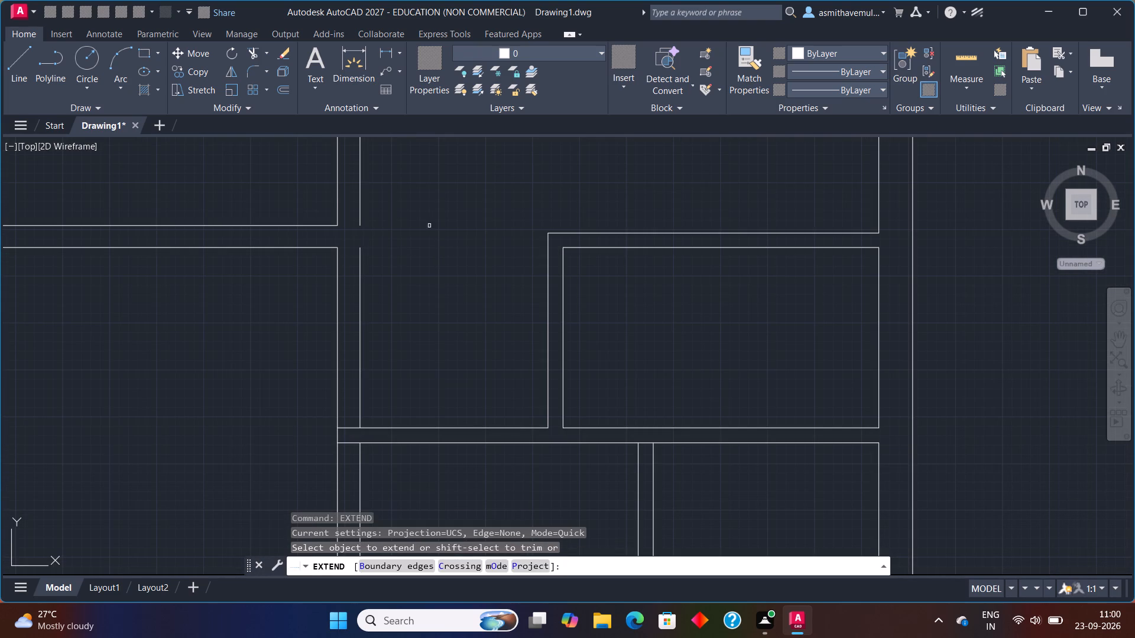
left_click(361, 200)
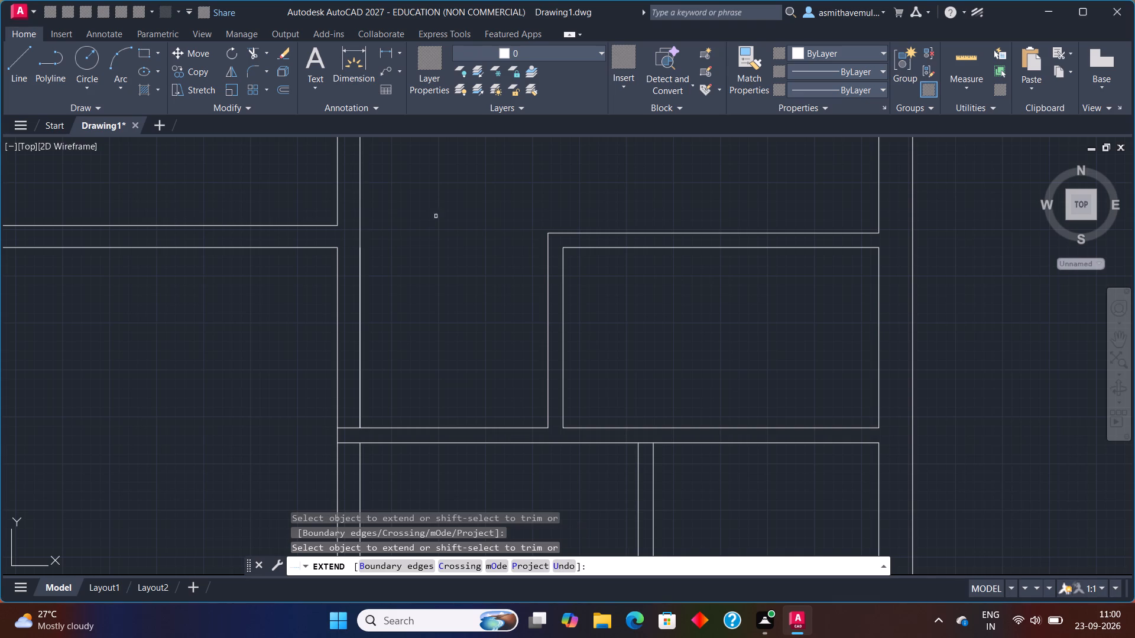
key("Escape")
Draw a line straight across the top outer wall, starting 3" left of the upper-left room's upper-right inner corner.
scroll(488, 242, "down", 2)
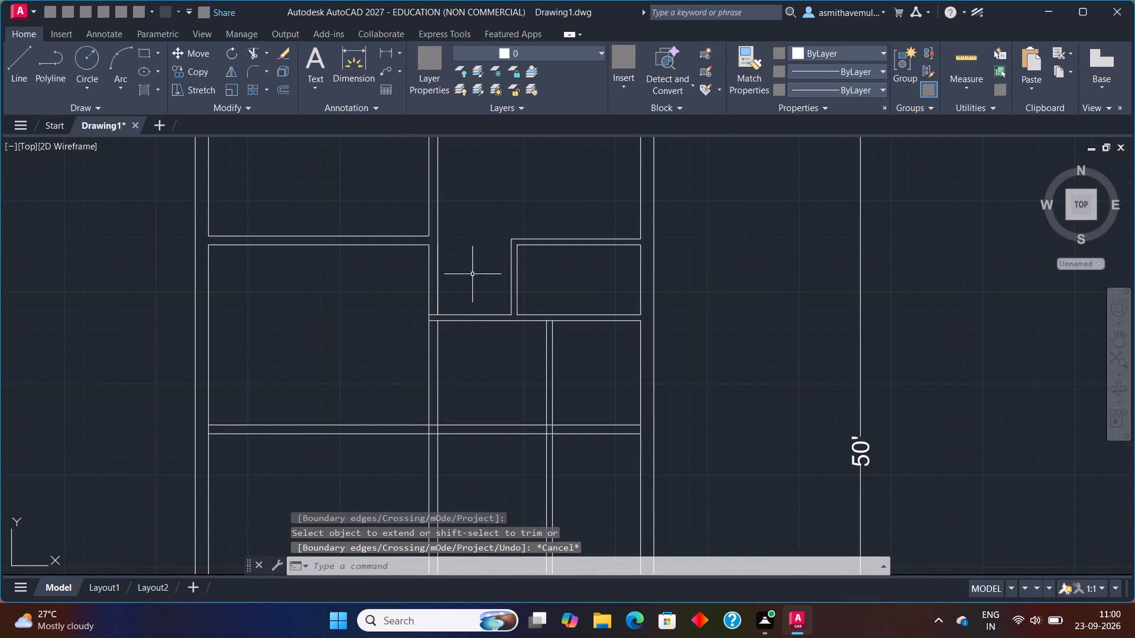
middle_click_drag(466, 304, 467, 272)
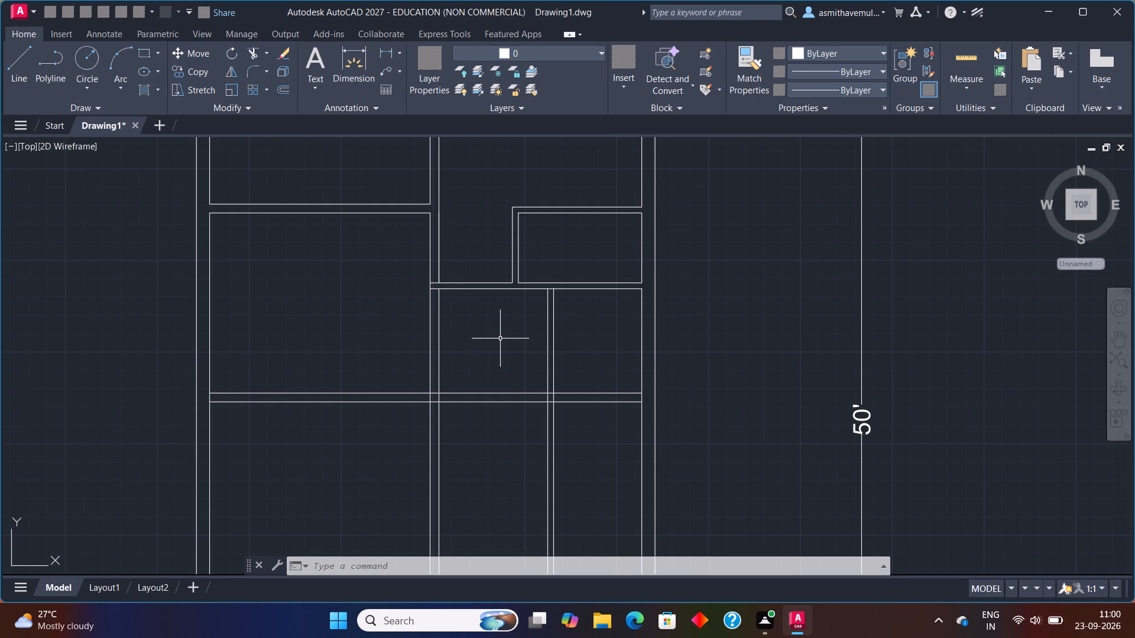
scroll(365, 278, "down", 1)
middle_click_drag(364, 279, 315, 485)
scroll(268, 322, "up", 1)
scroll(382, 322, "up", 1)
key("o")
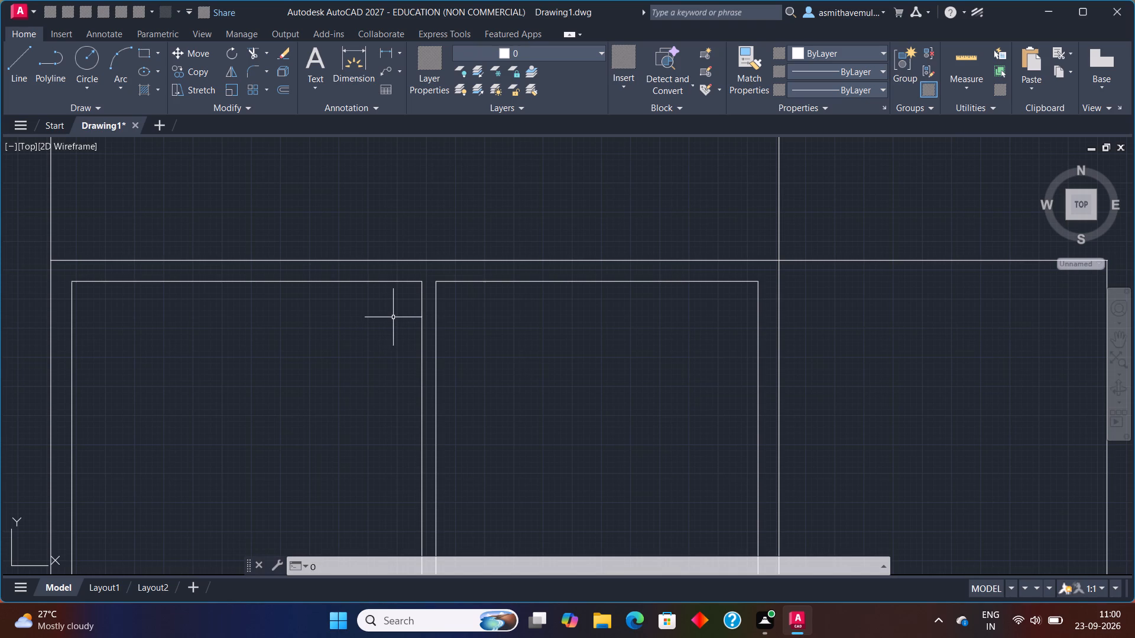
key("BackSpace")
scroll(469, 316, "down", 1)
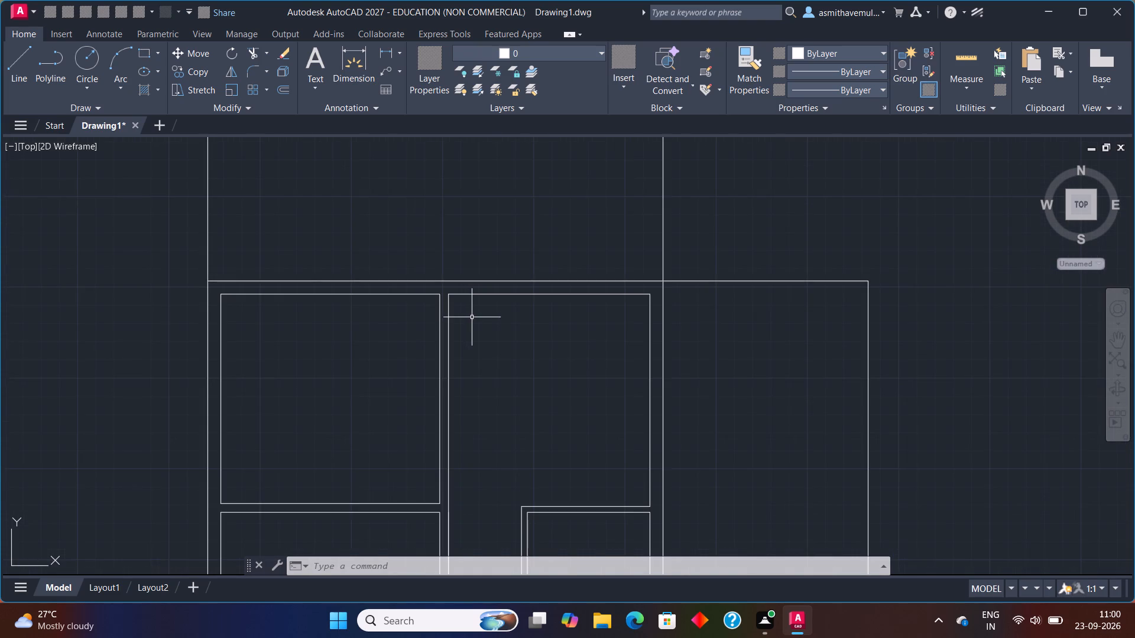
scroll(474, 318, "up", 1)
middle_click_drag(452, 327, 462, 324)
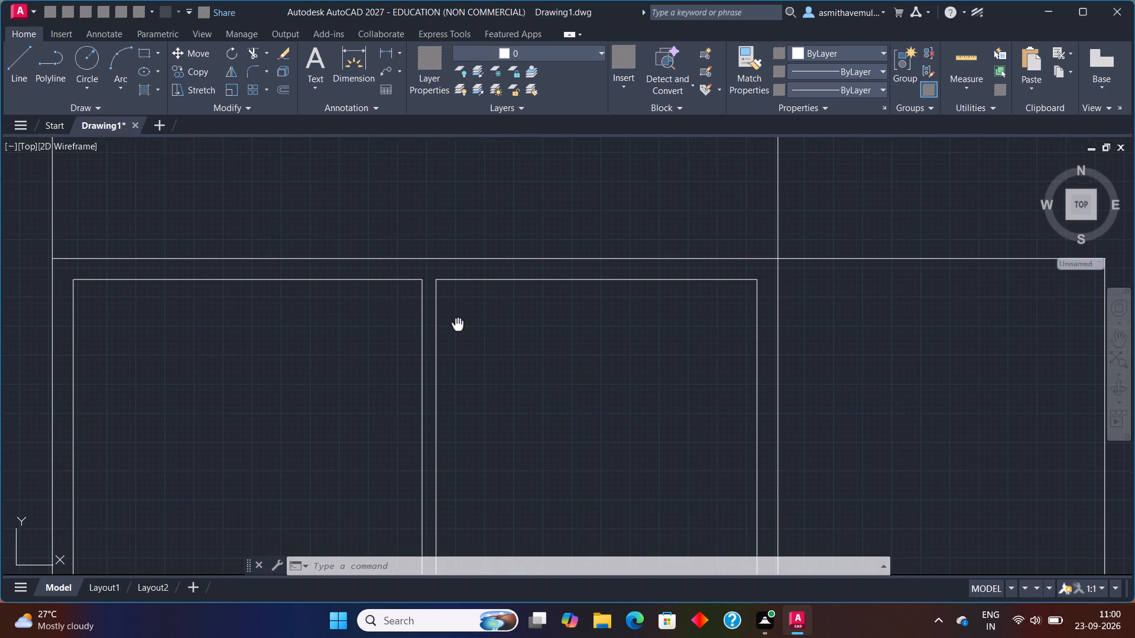
middle_click_drag(462, 324, 468, 324)
key("l")
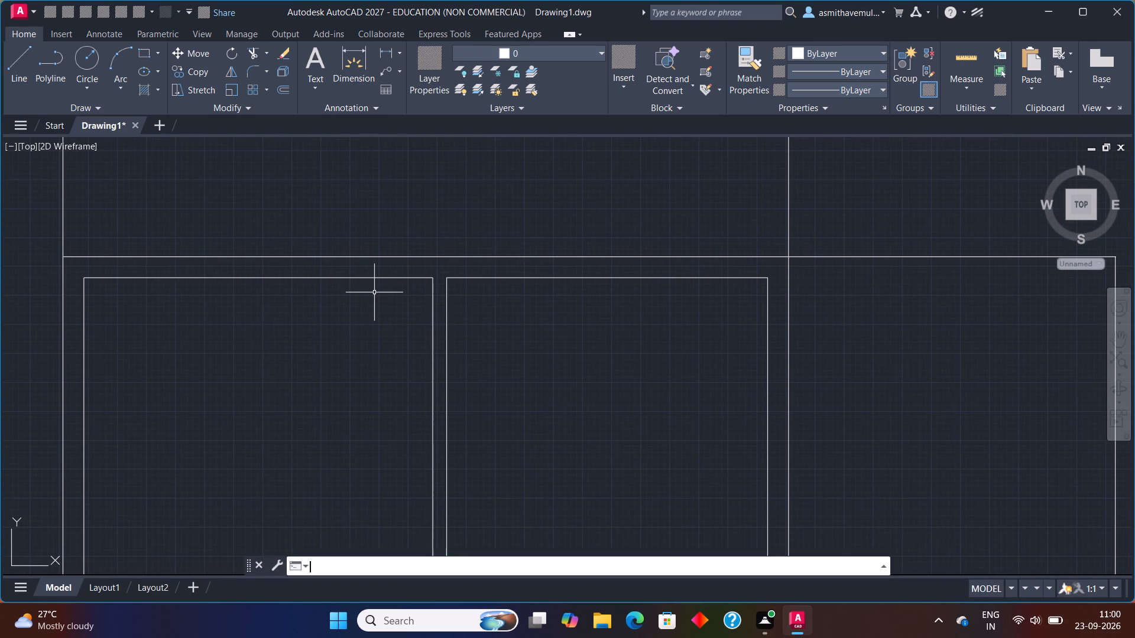
key("Return")
type("FROM")
key("Return")
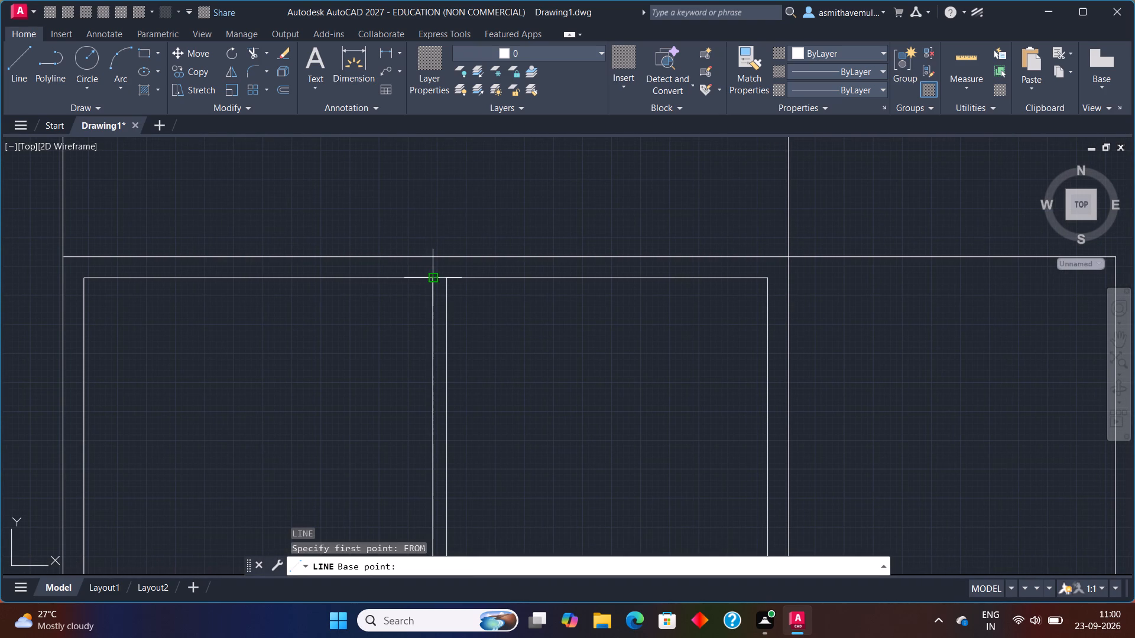
left_click(430, 281)
key("shift+at")
key("minus")
key("3")
key("shift+quotedbl")
key("comma")
key("0")
key("Return")
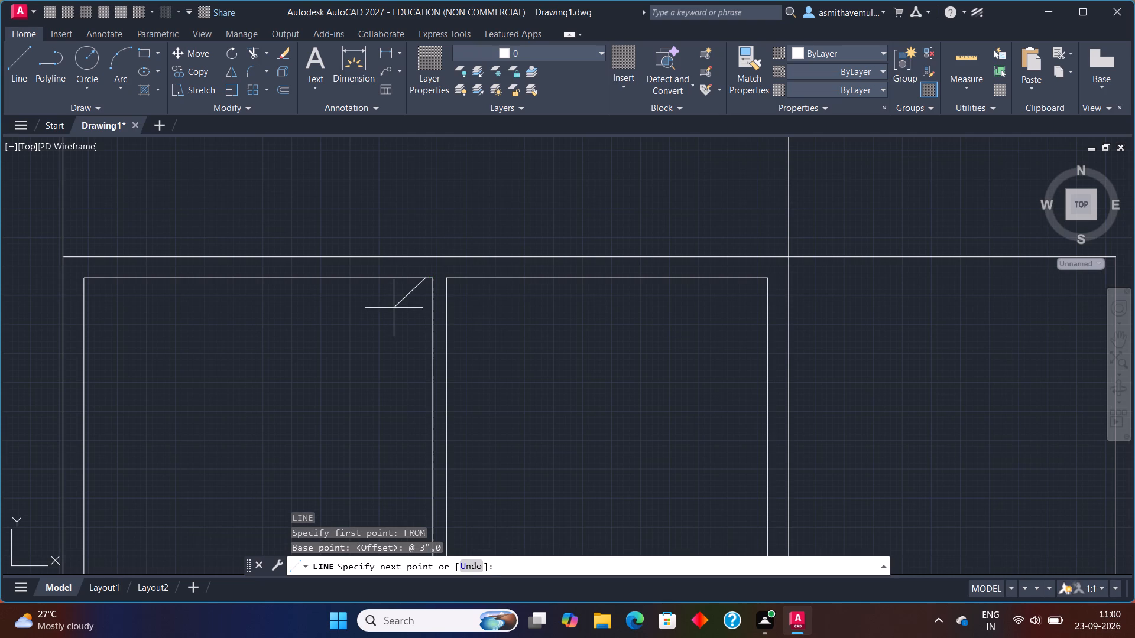
left_click(427, 258)
key("Escape")
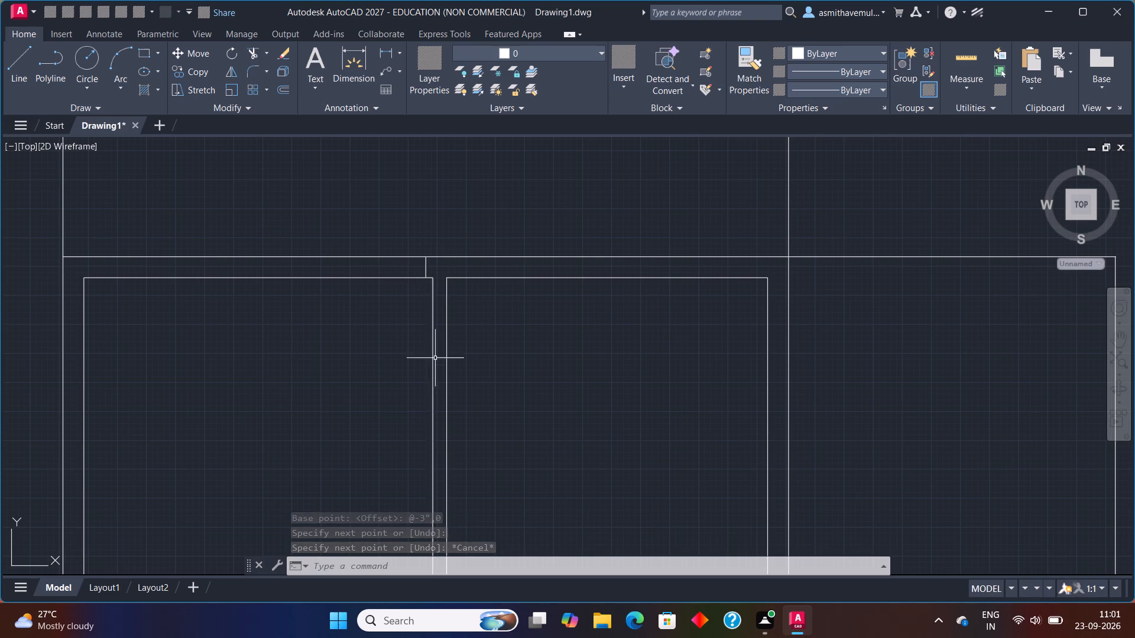
Offset the short line across the top outer wall 3" to the left.
key("o")
key("Return")
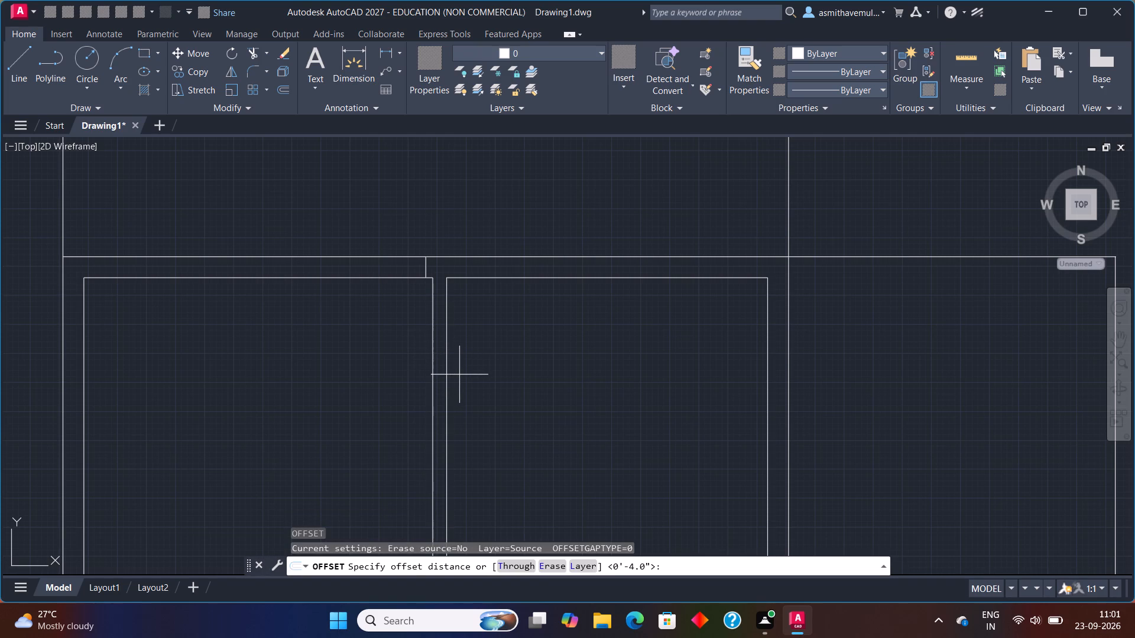
key("3")
key("shift+quotedbl")
key("Return")
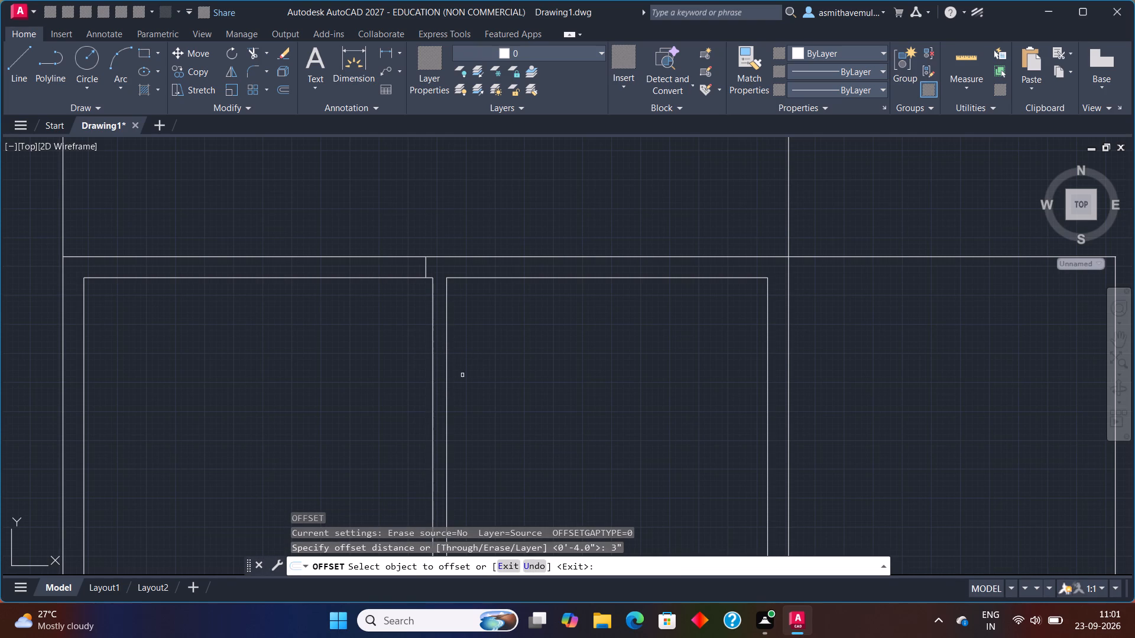
left_click(426, 269)
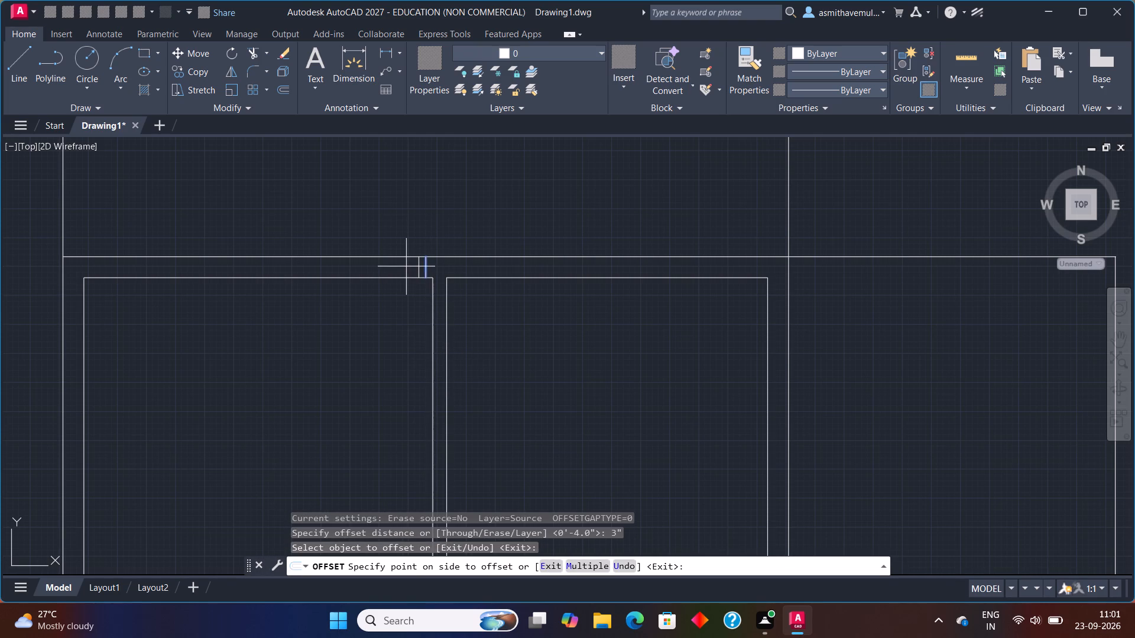
left_click(406, 267)
key("Escape")
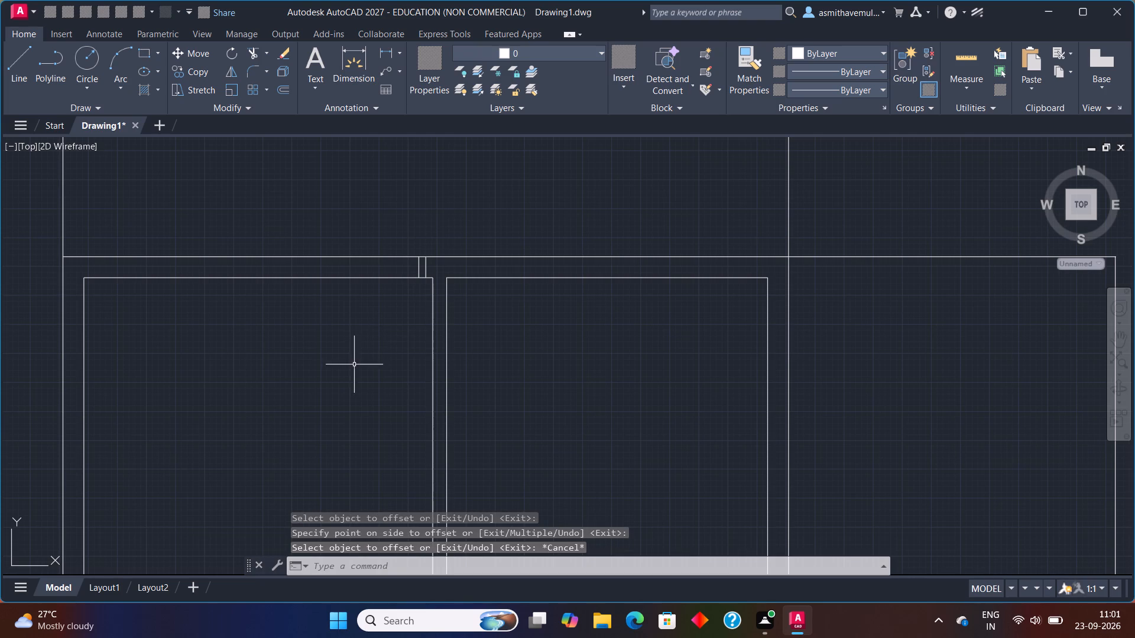
Offset the left line of the 3" pair in the top wall 3' to the left to mark the opening's far side.
key("o")
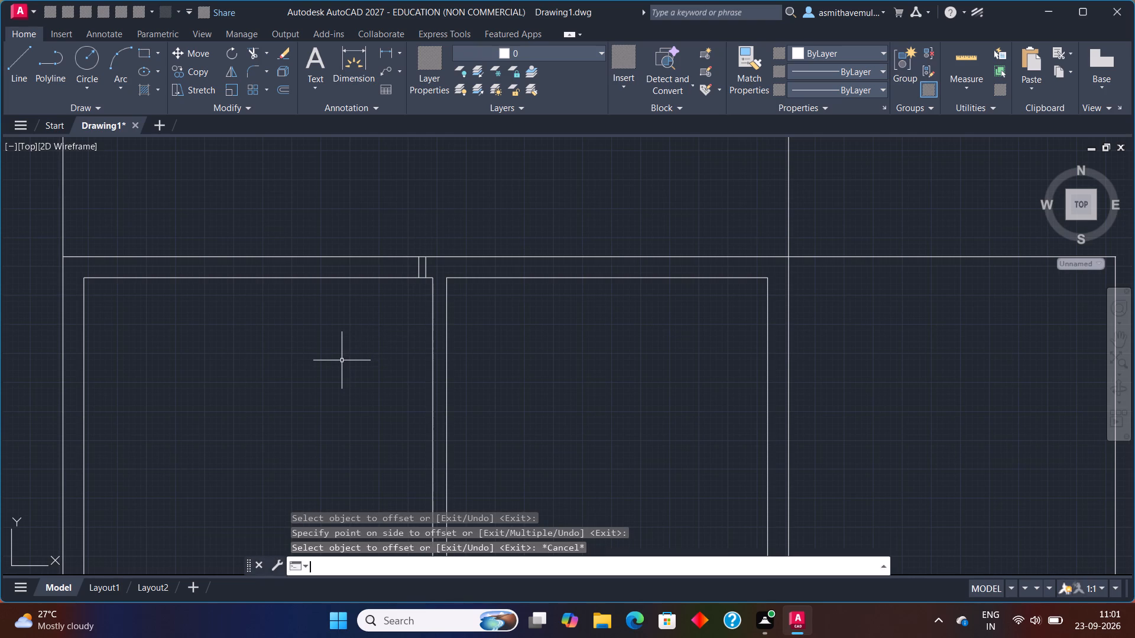
key("Return")
type("3'")
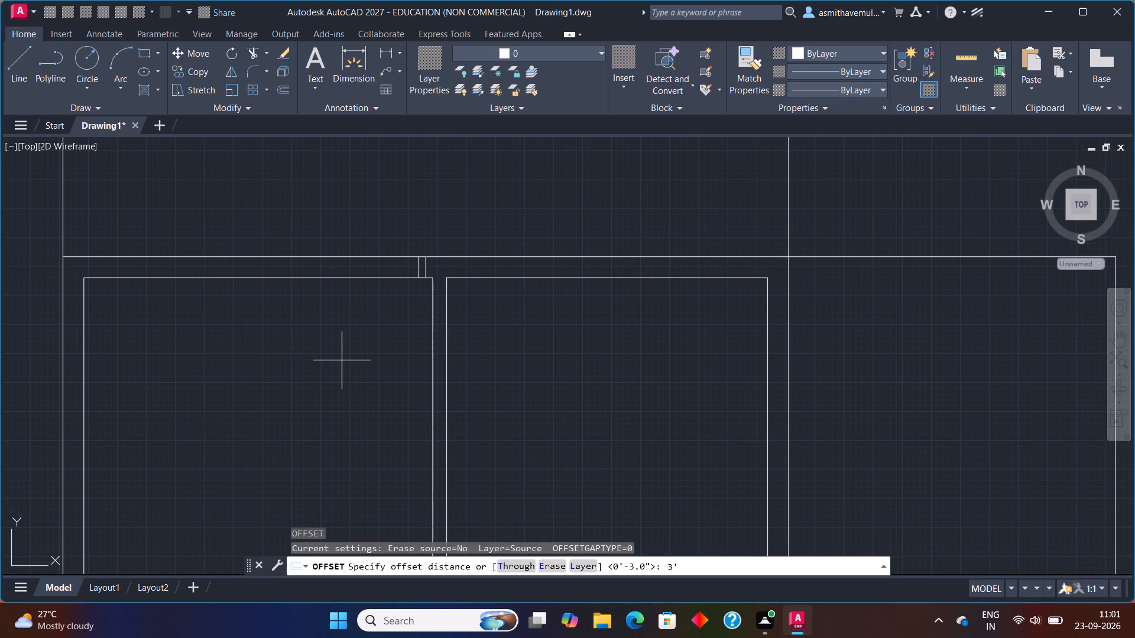
key("Return")
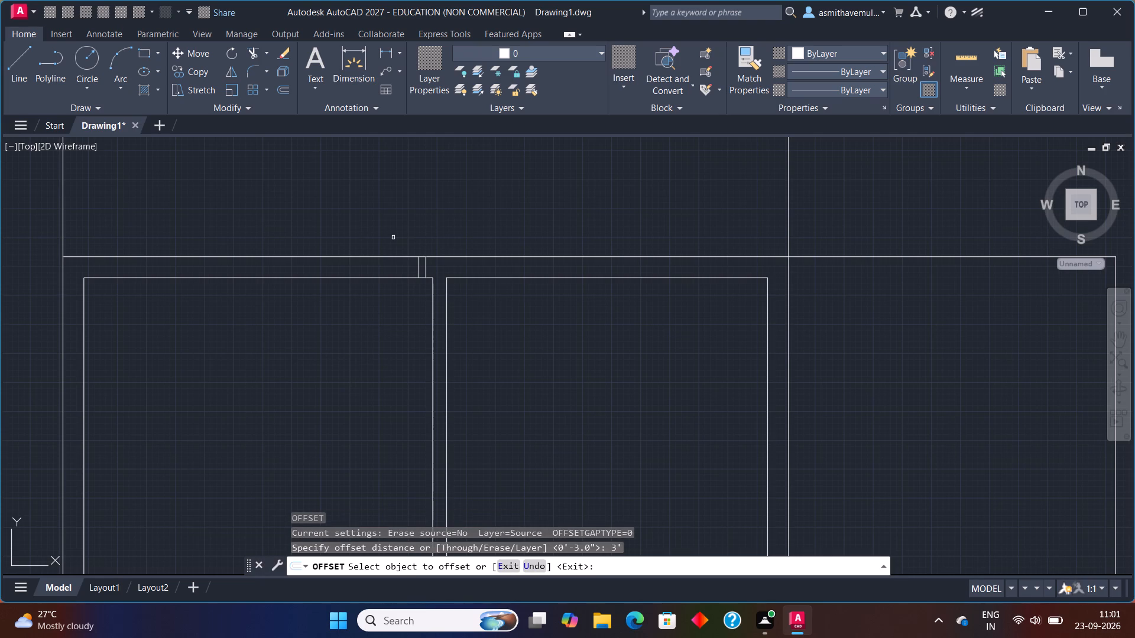
scroll(393, 237, "up", 1)
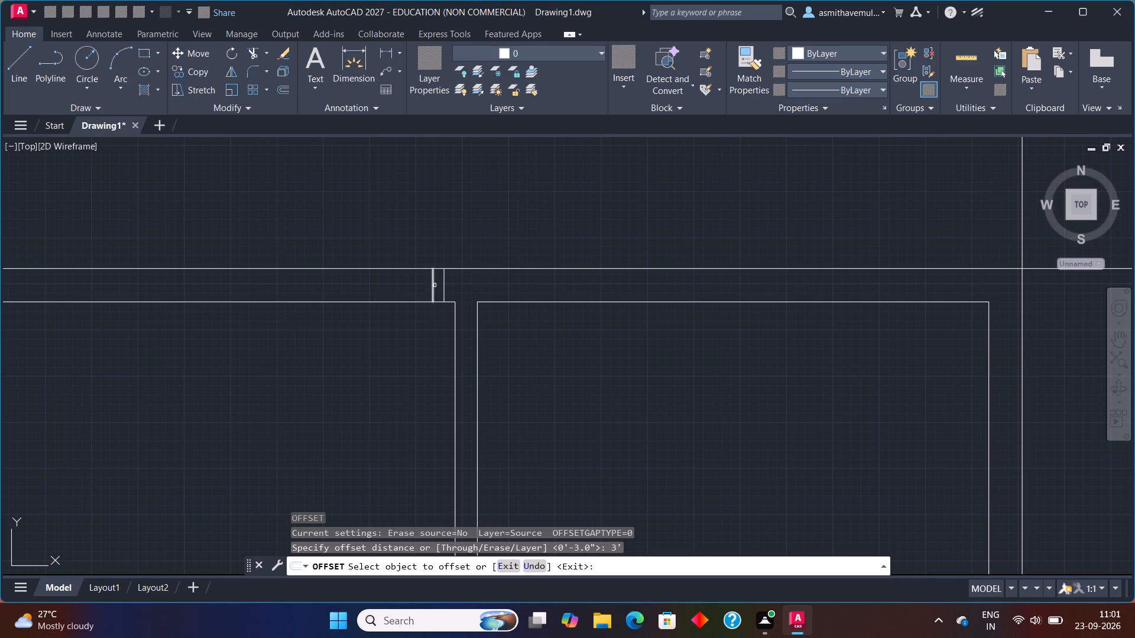
left_click(437, 286)
left_click(432, 285)
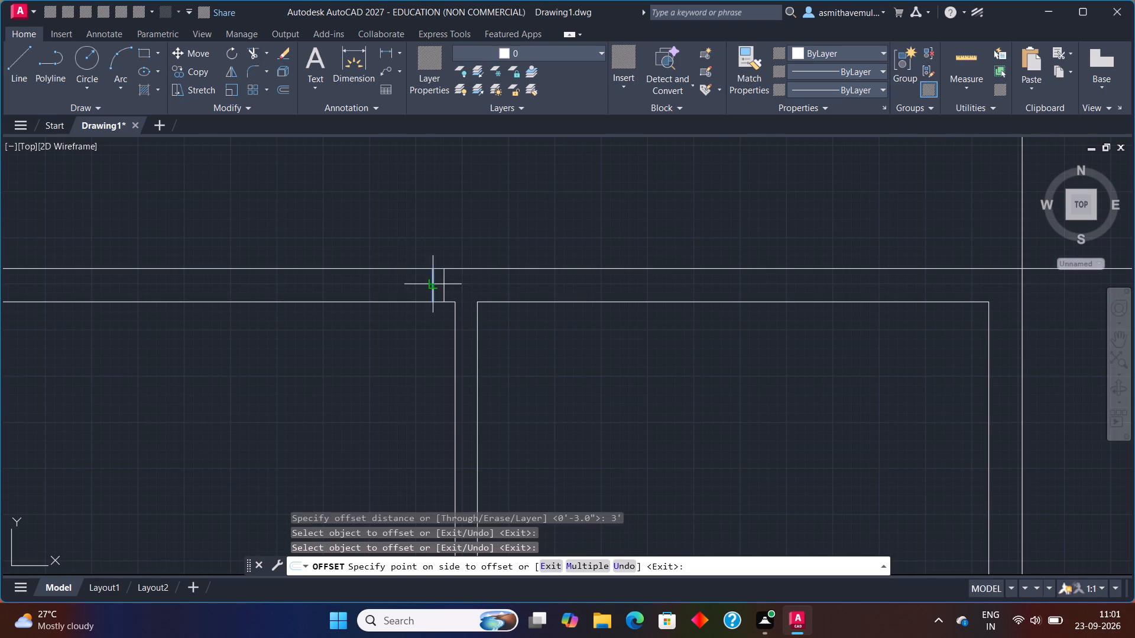
left_click(356, 294)
key("Escape")
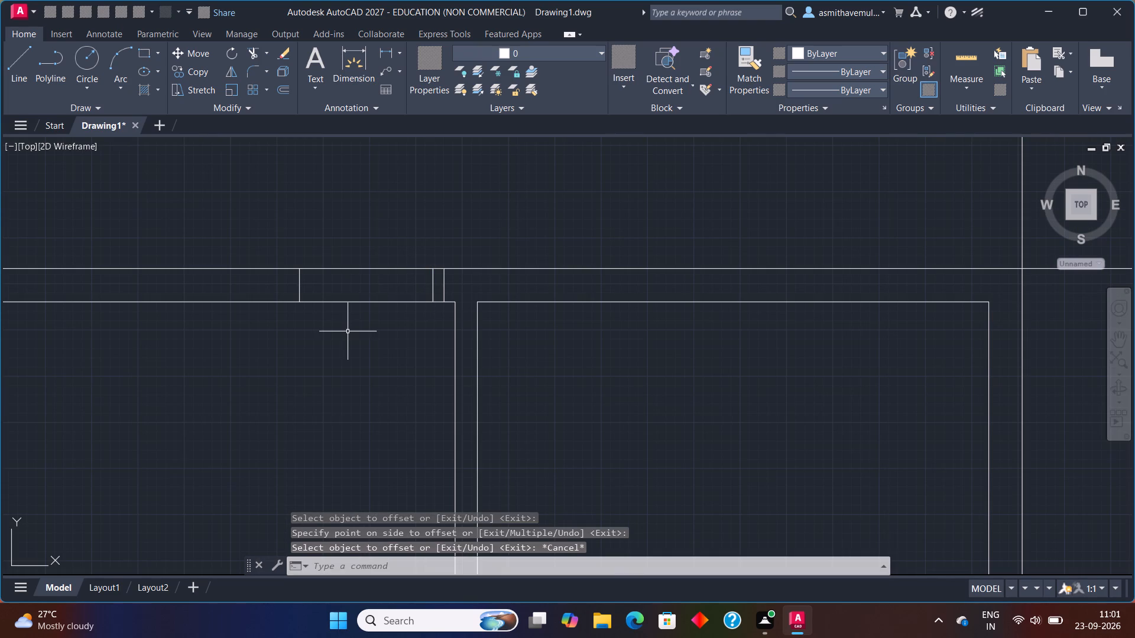
Offset the opening's far-side line 3" to the left to form the second door-frame strip.
key("o")
key("Return")
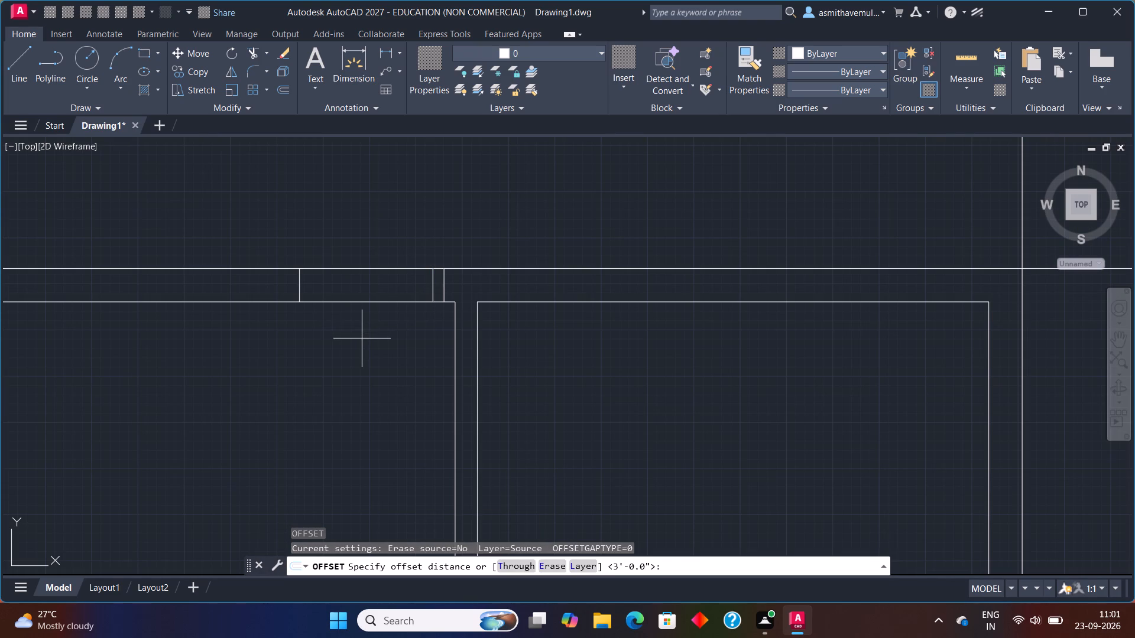
key("3")
key("shift+quotedbl")
key("Return")
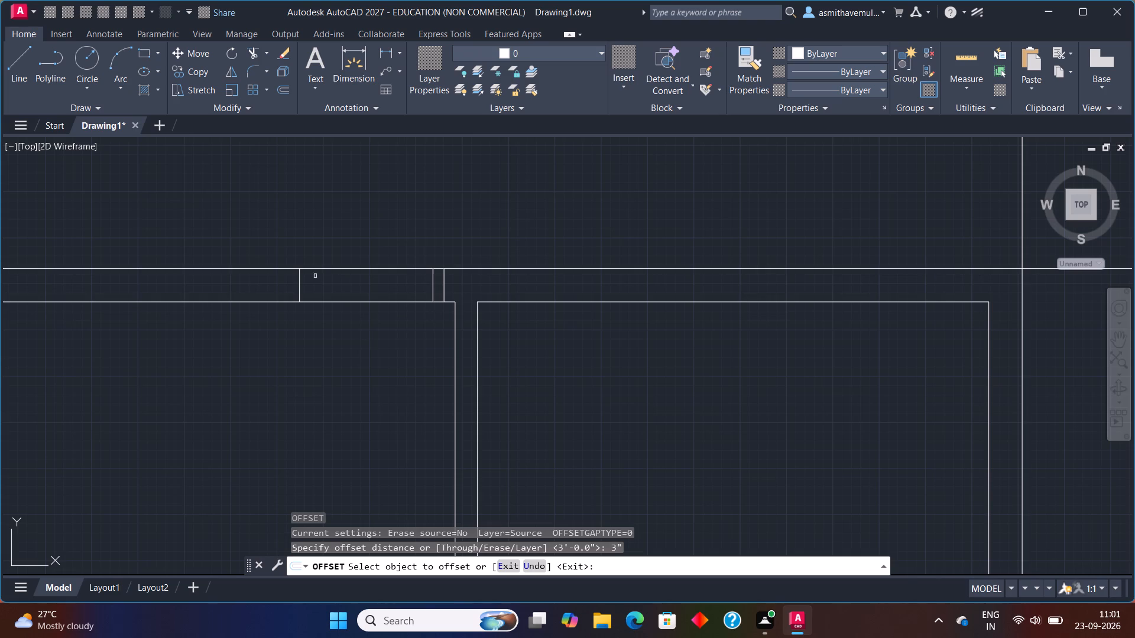
left_click(300, 288)
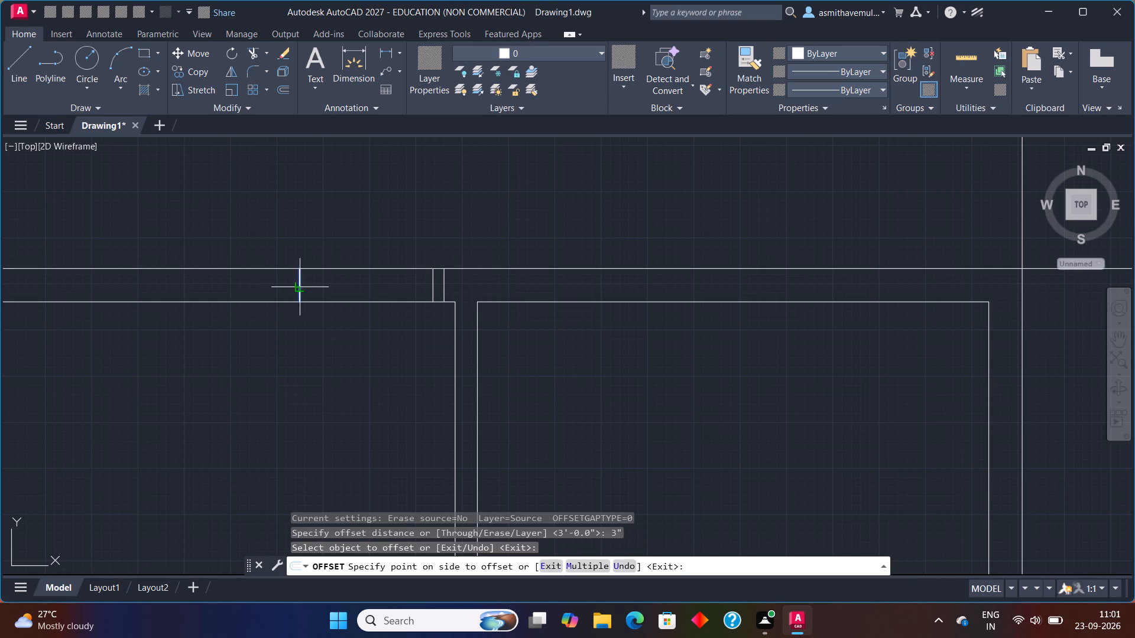
left_click(280, 285)
key("Escape")
Trim both top outer wall lines between the two frame strips to open the 3' doorway.
type("TR")
key("i")
key("m")
key("Return")
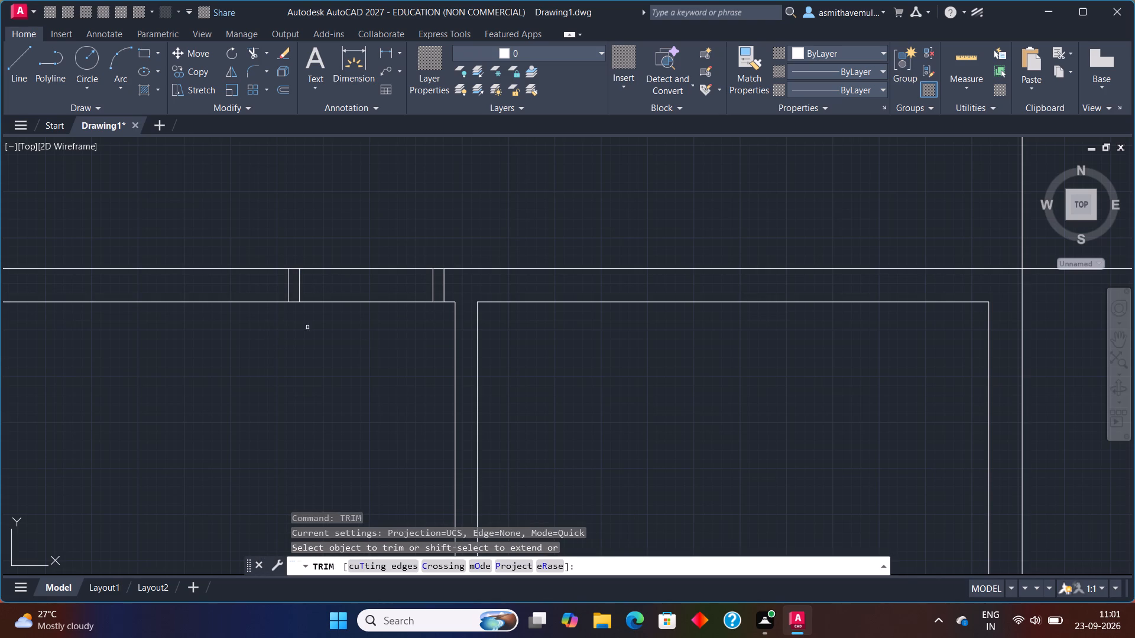
left_click_drag(372, 333, 372, 214)
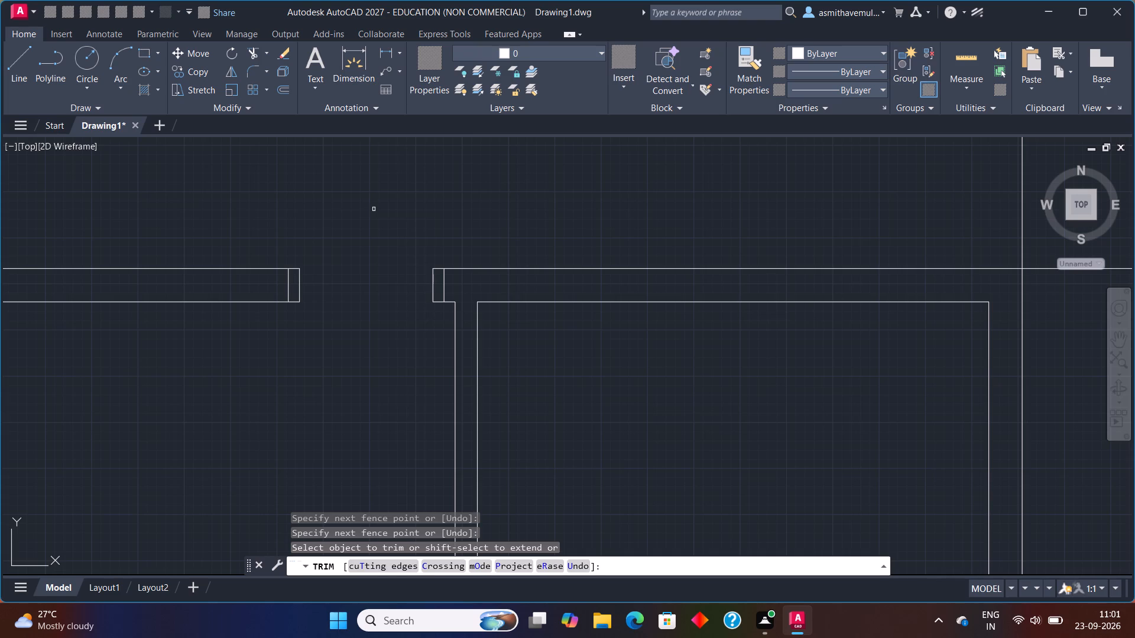
key("Escape")
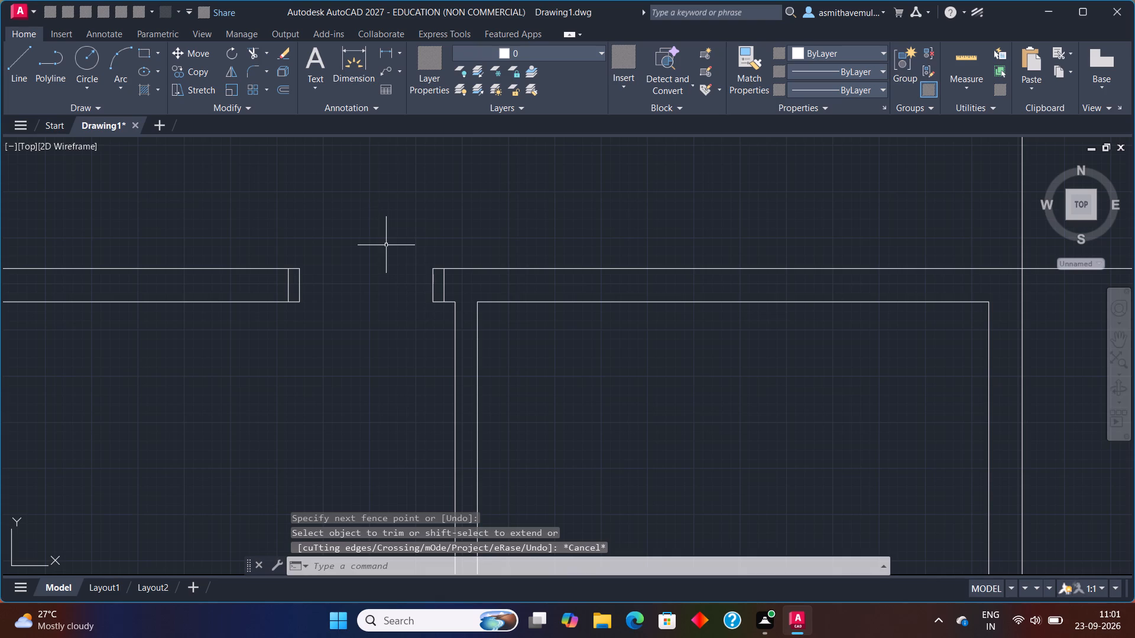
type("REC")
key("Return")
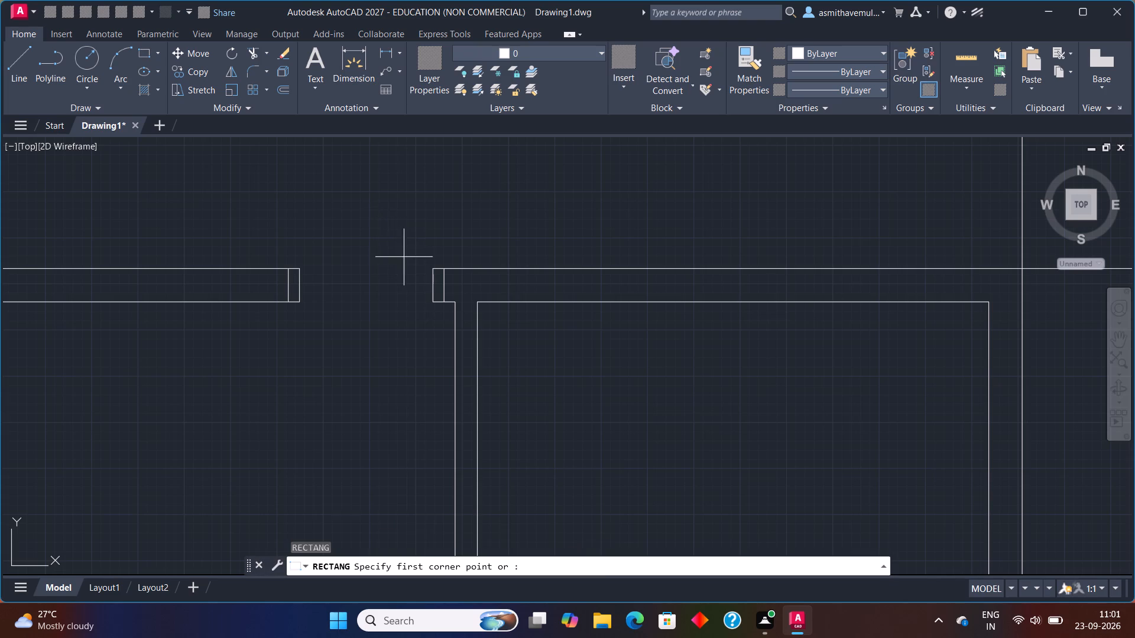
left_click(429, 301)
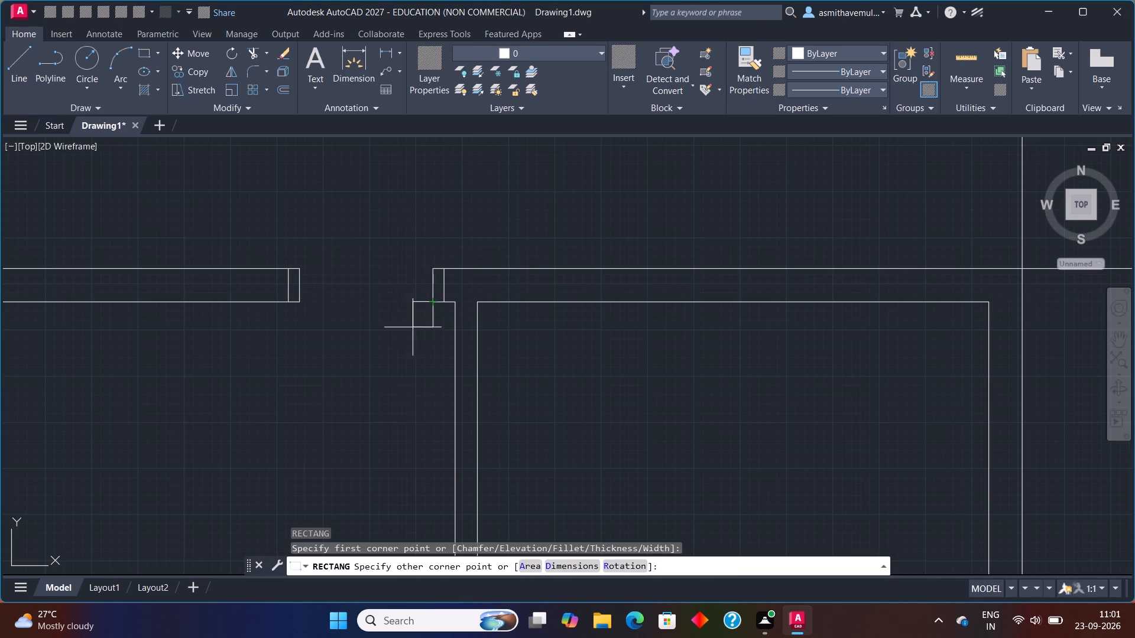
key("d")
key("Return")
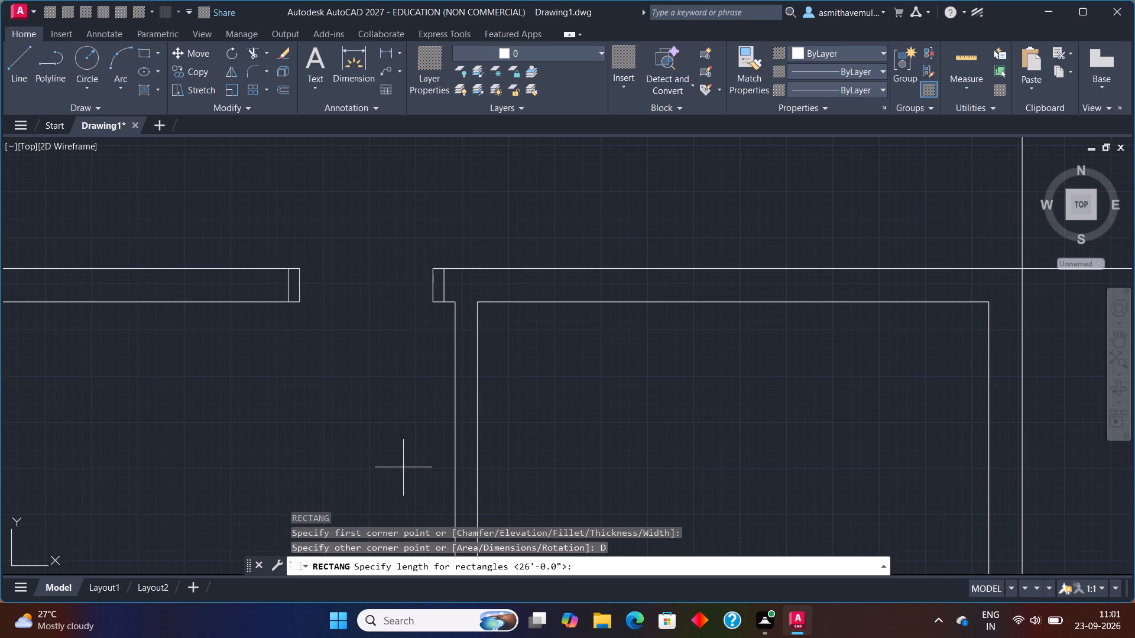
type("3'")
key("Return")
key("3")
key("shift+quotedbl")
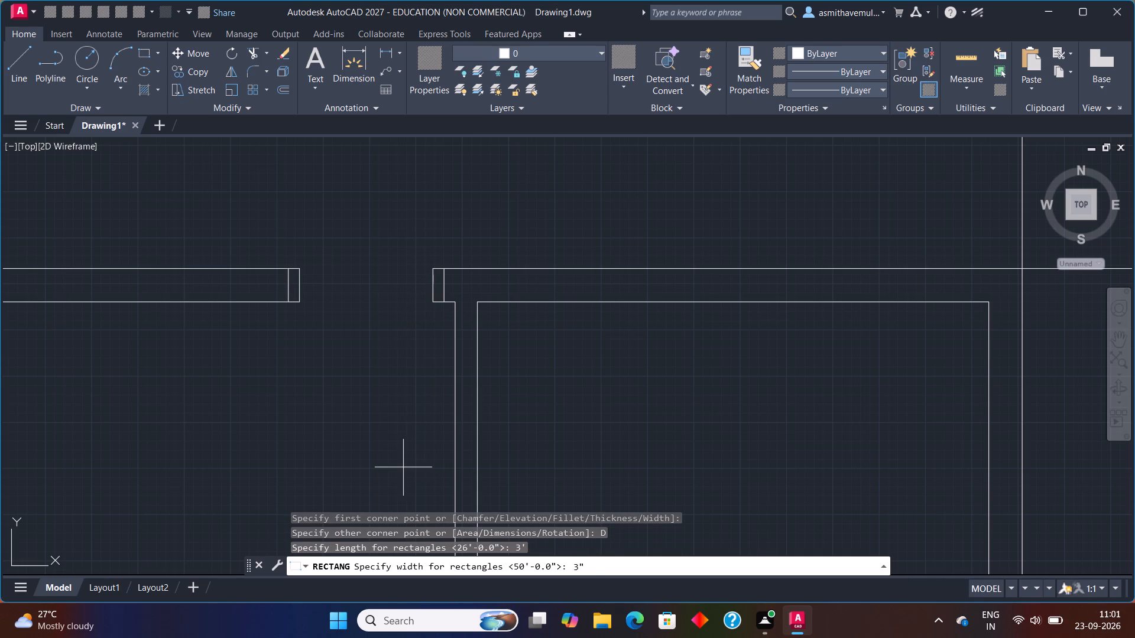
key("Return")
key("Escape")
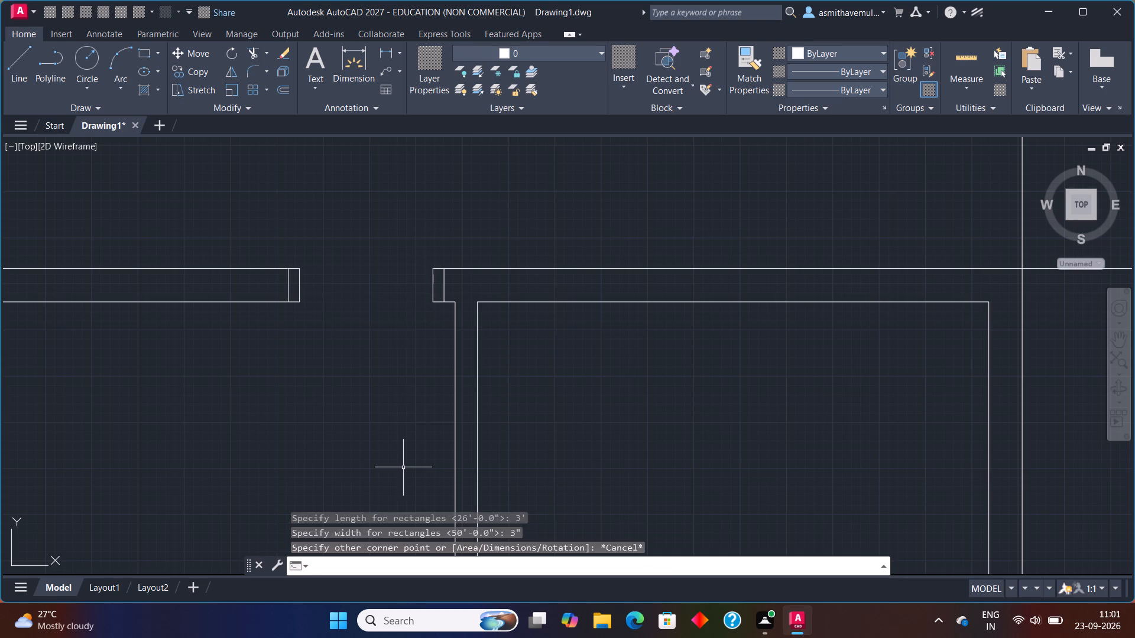
Draw a 3" by 3' rectangle as the open door leaf, extending down and left from the right frame's lower-left corner in the top wall.
type("REC")
key("Return")
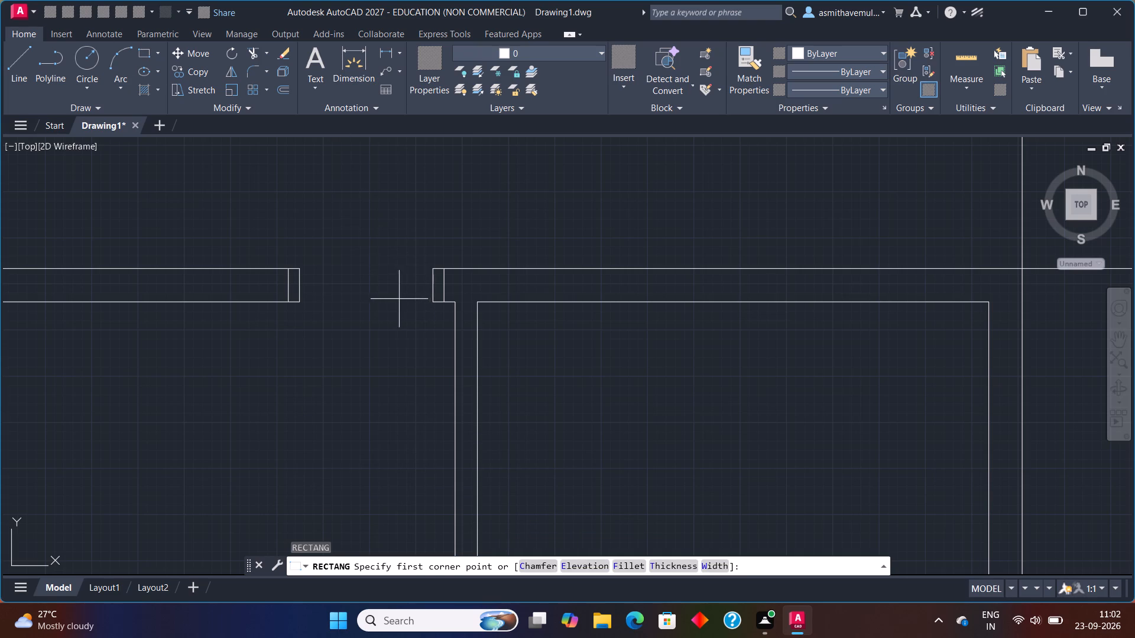
left_click(433, 301)
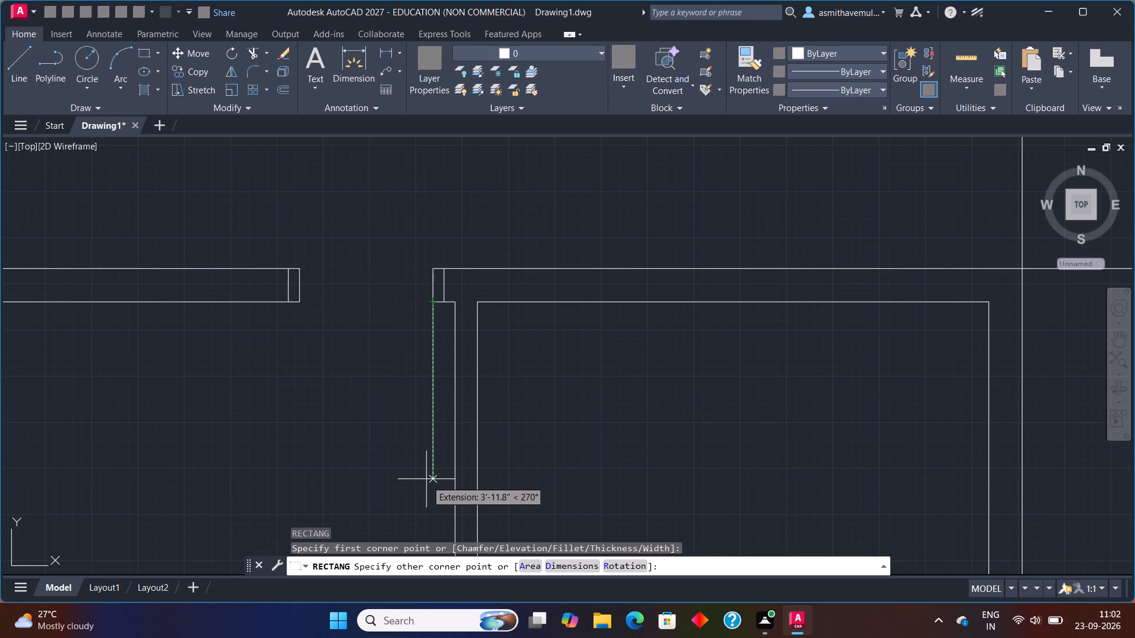
key("d")
key("Return")
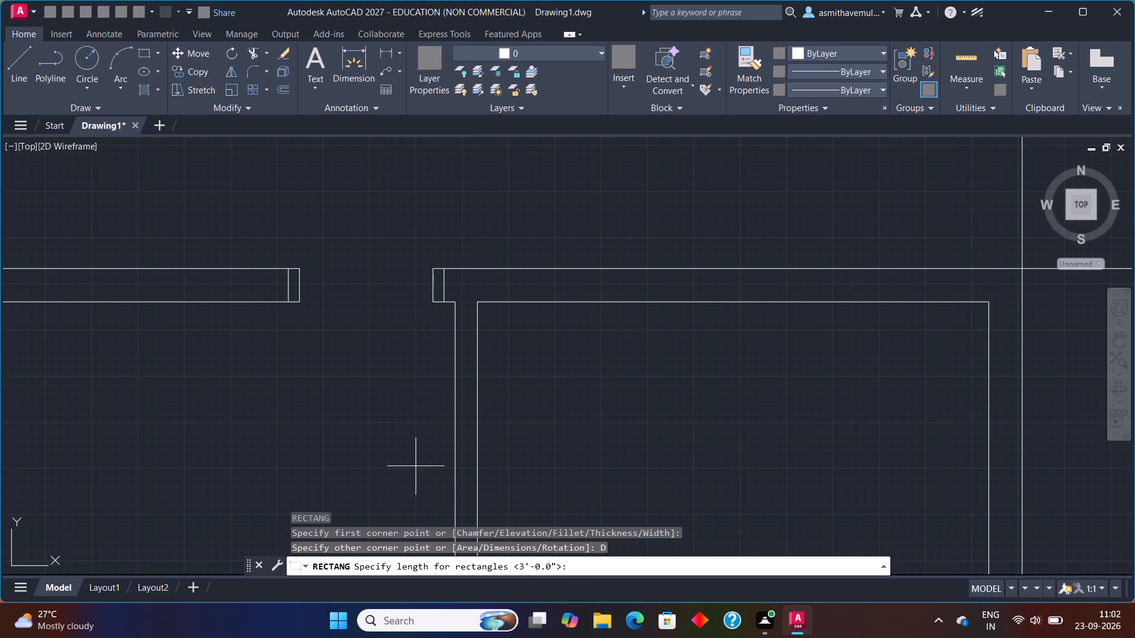
key("3")
key("shift+quotedbl")
key("Return")
type("3'")
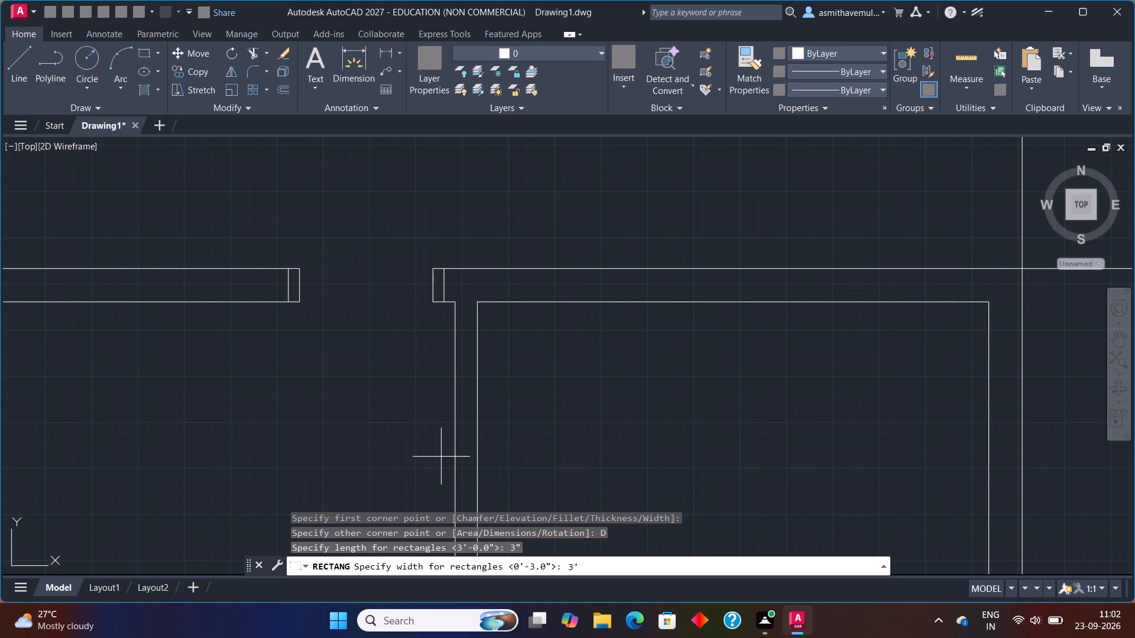
key("Return")
left_click(408, 455)
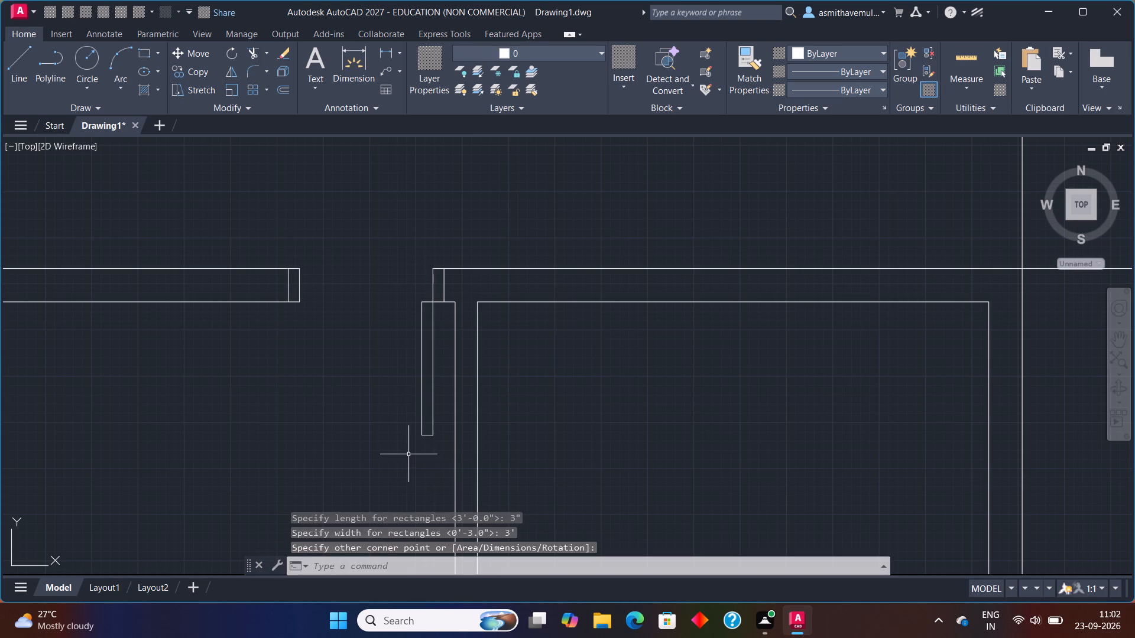
Draw the door swing as a three-point arc from the leaf's bottom-right corner through its bottom-left corner to the left frame's lower-right corner.
key("a")
key("r")
key("c")
key("Return")
scroll(419, 460, "up", 1)
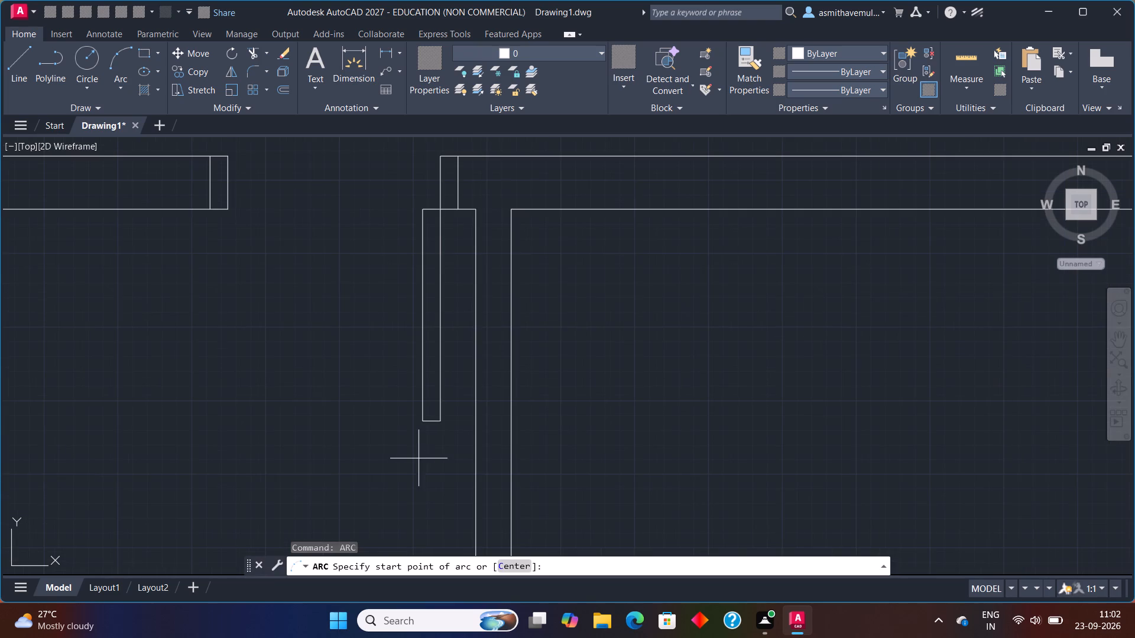
left_click(440, 424)
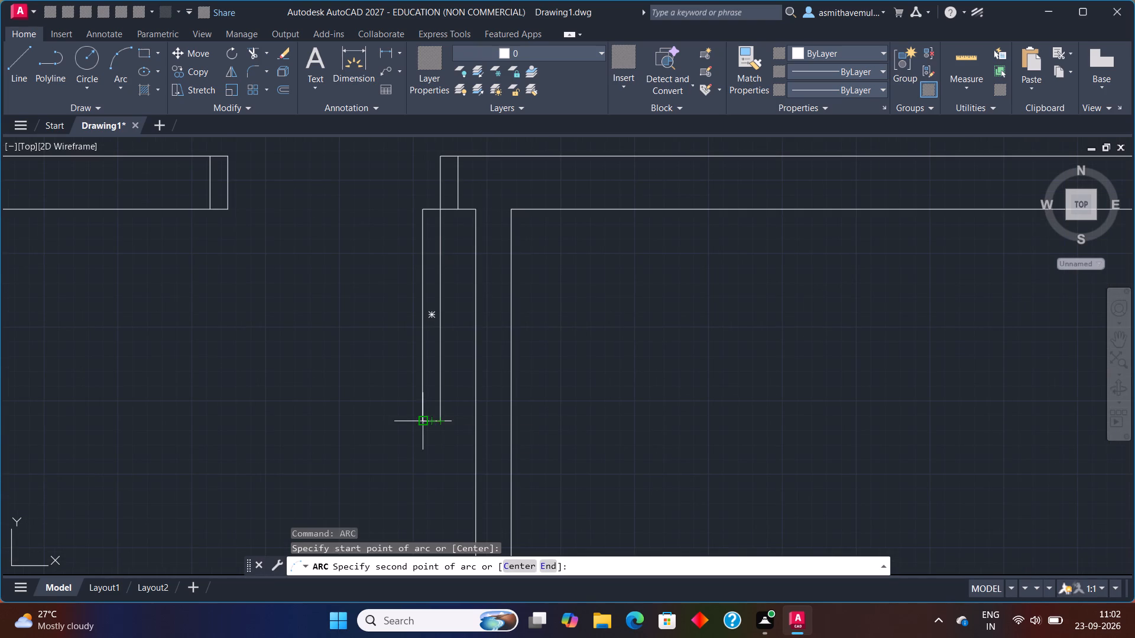
left_click(420, 422)
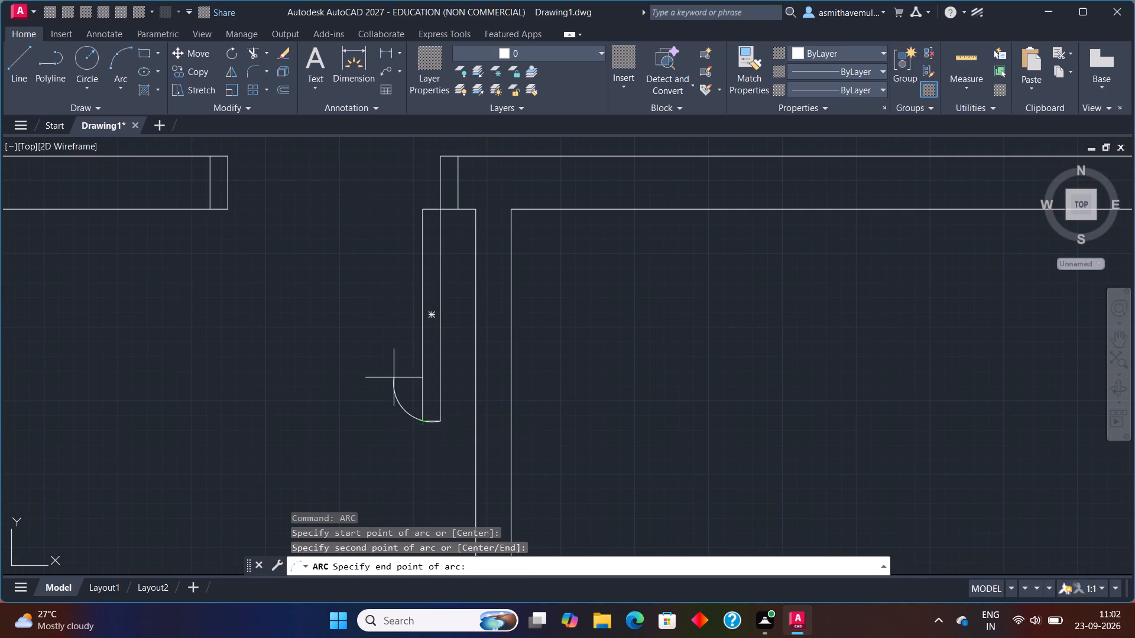
left_click(226, 206)
scroll(267, 267, "down", 2)
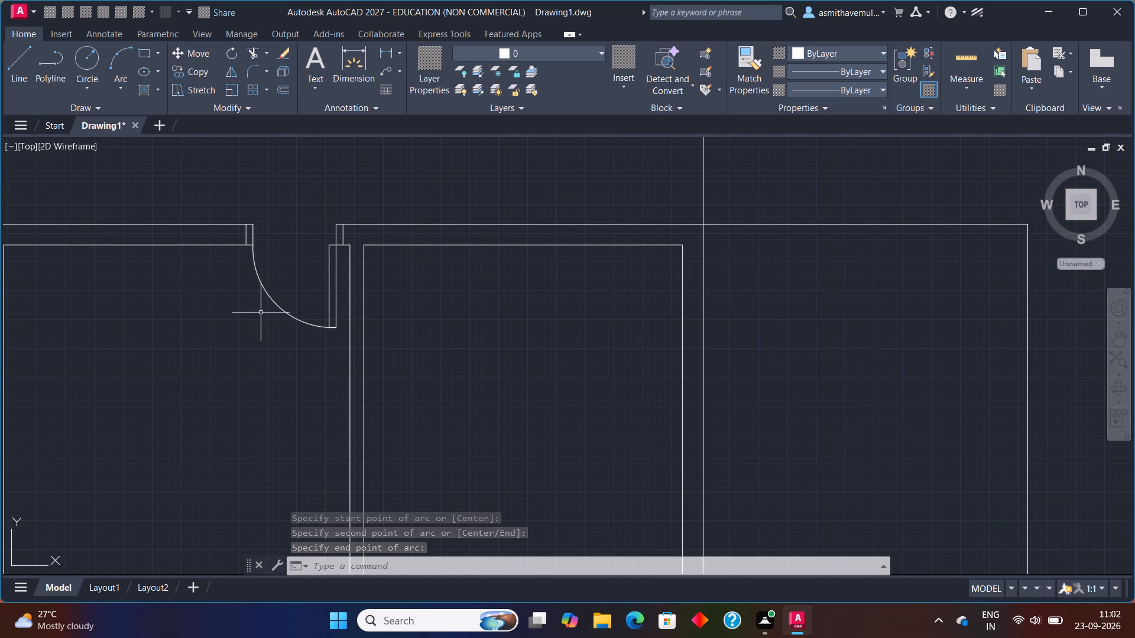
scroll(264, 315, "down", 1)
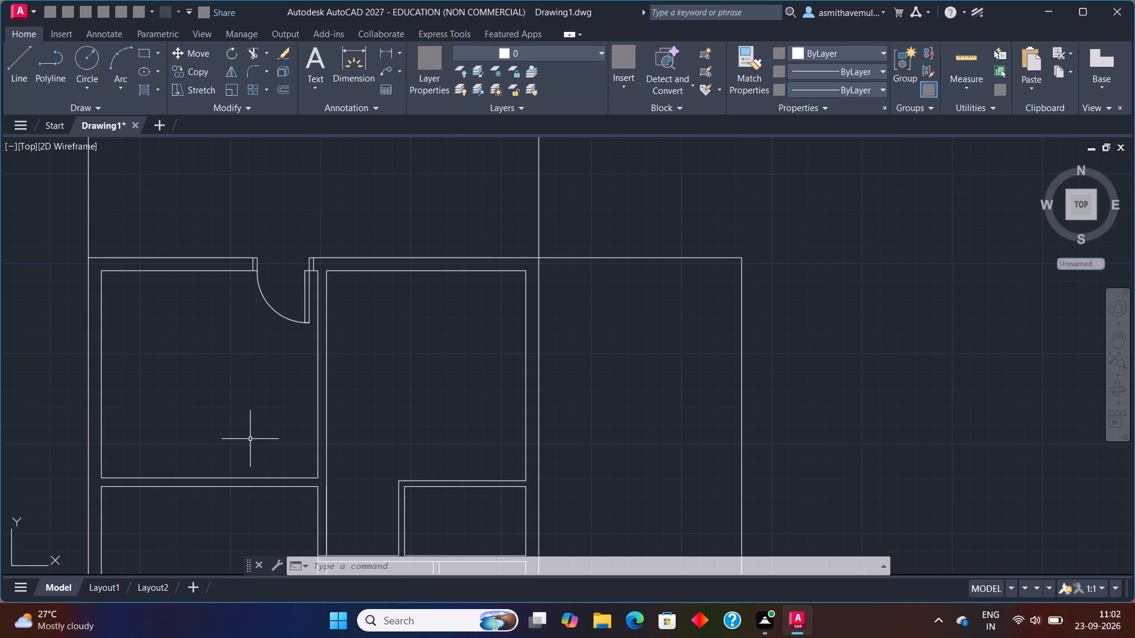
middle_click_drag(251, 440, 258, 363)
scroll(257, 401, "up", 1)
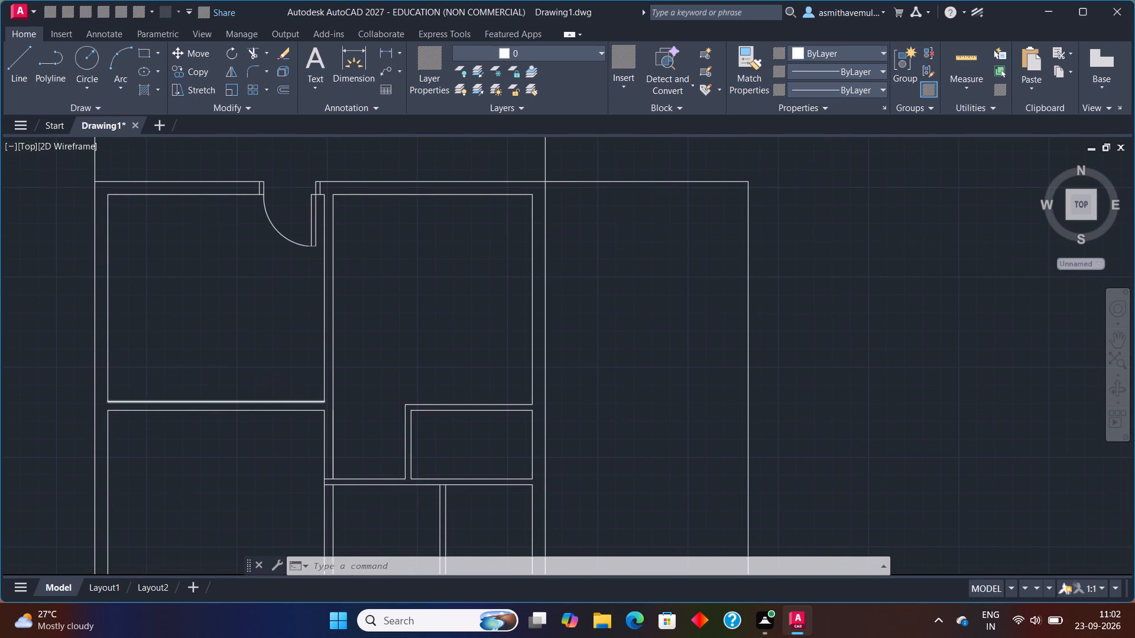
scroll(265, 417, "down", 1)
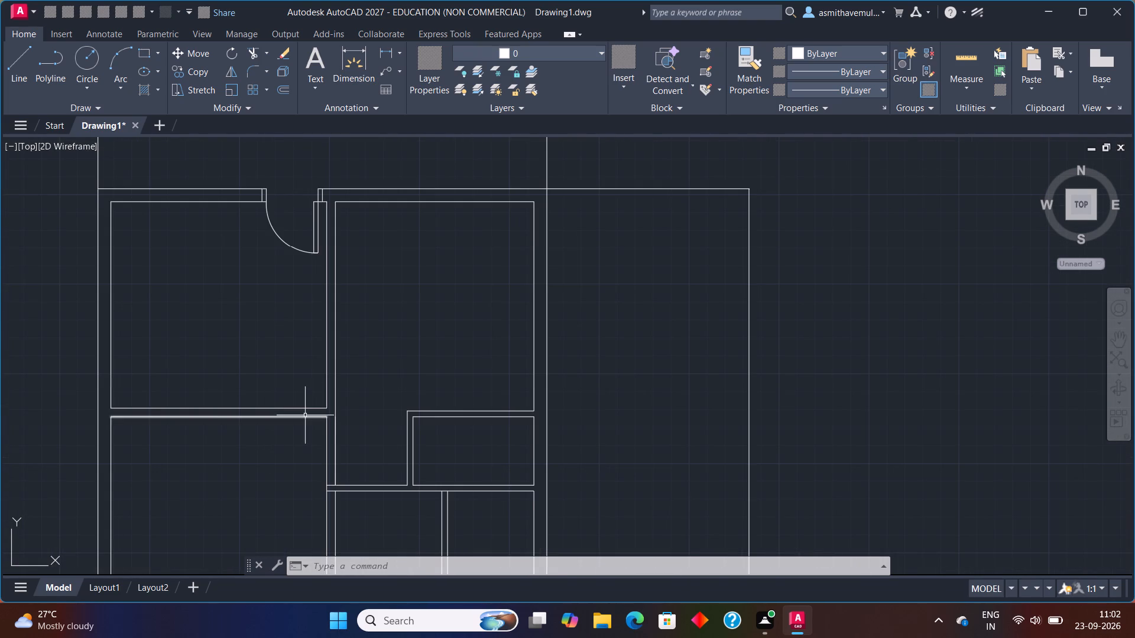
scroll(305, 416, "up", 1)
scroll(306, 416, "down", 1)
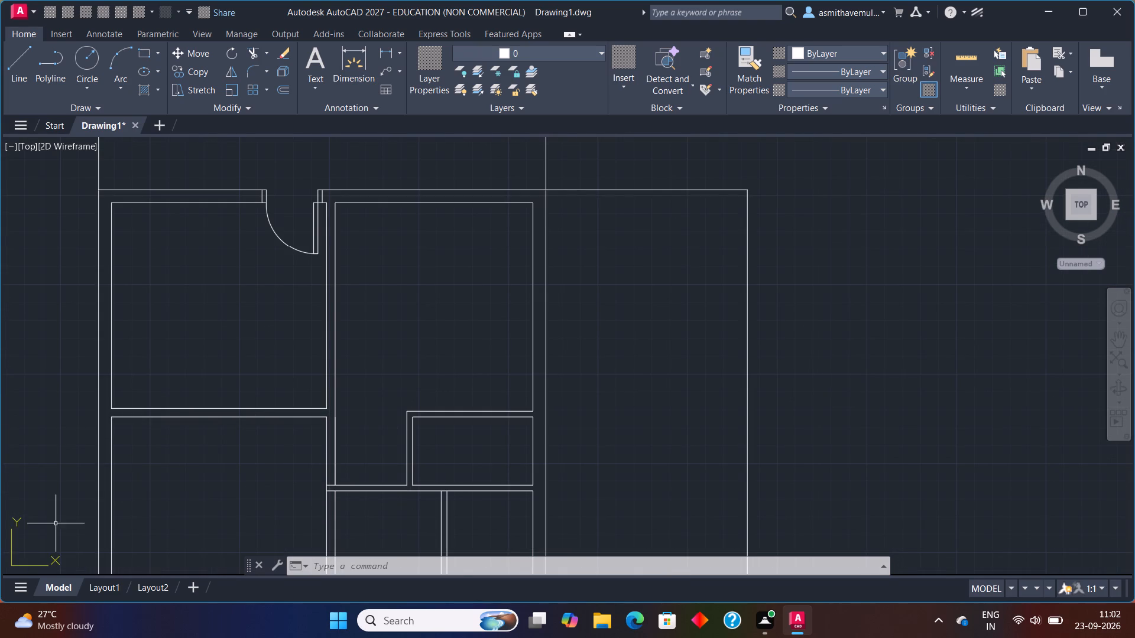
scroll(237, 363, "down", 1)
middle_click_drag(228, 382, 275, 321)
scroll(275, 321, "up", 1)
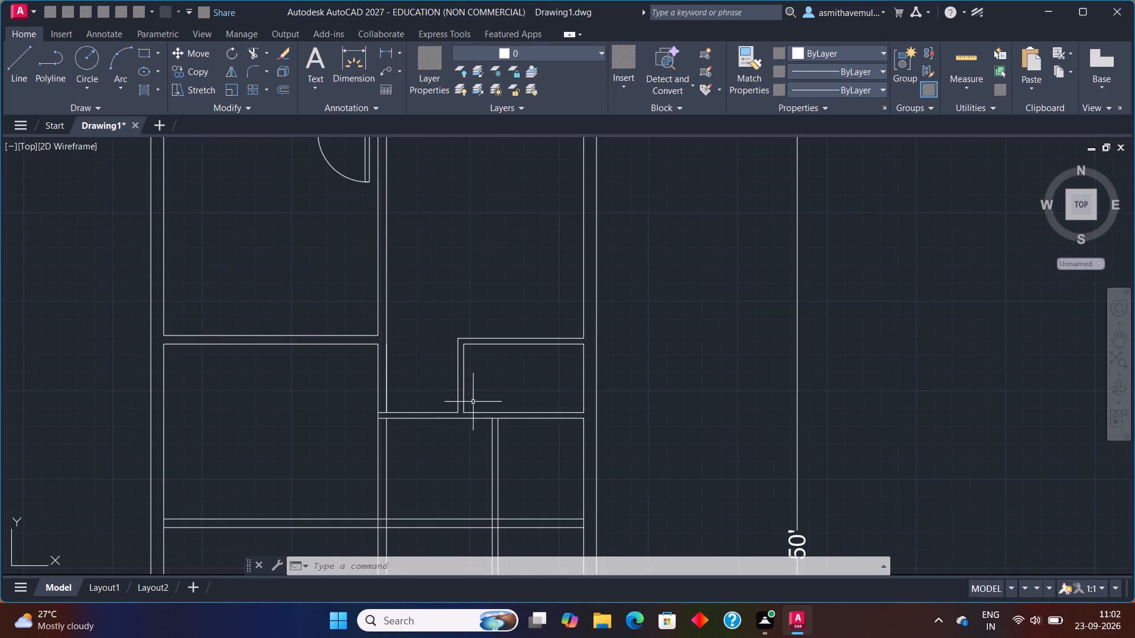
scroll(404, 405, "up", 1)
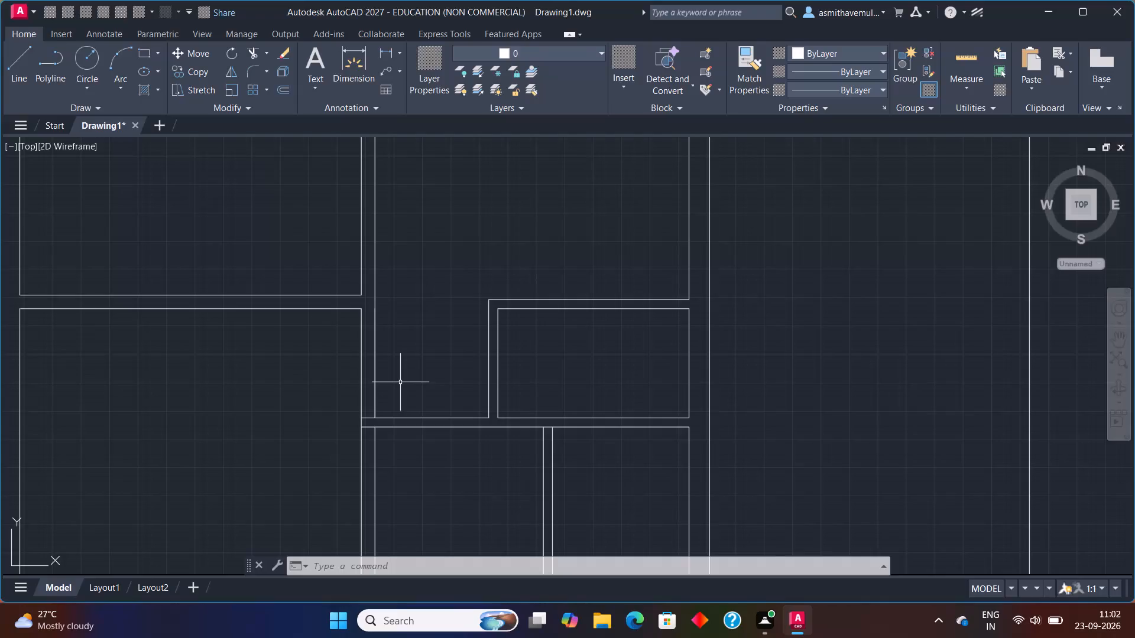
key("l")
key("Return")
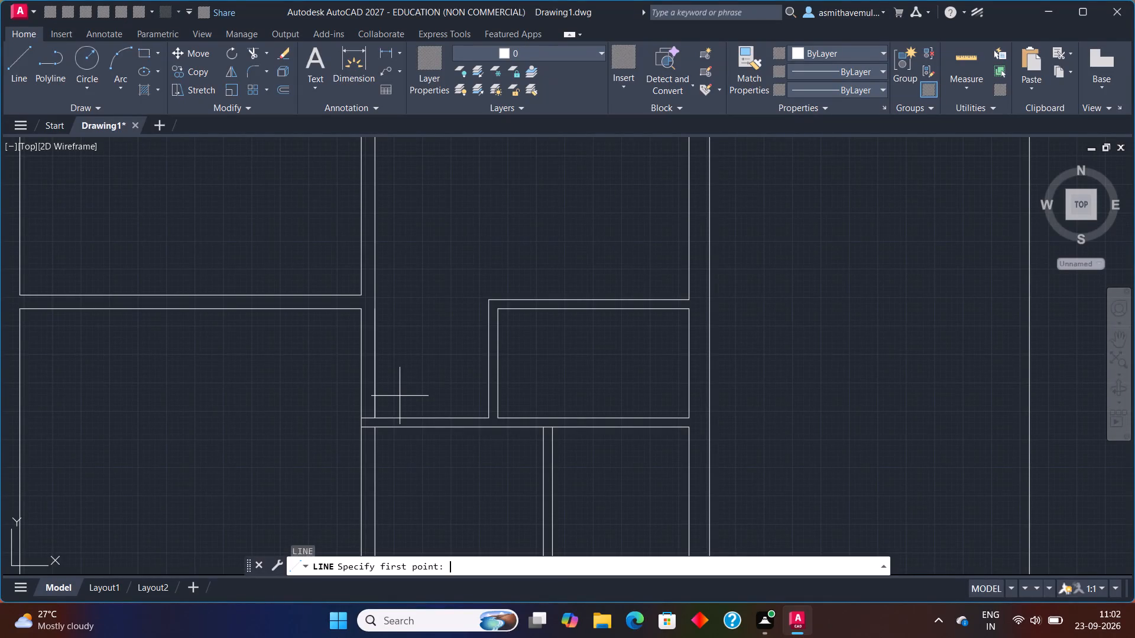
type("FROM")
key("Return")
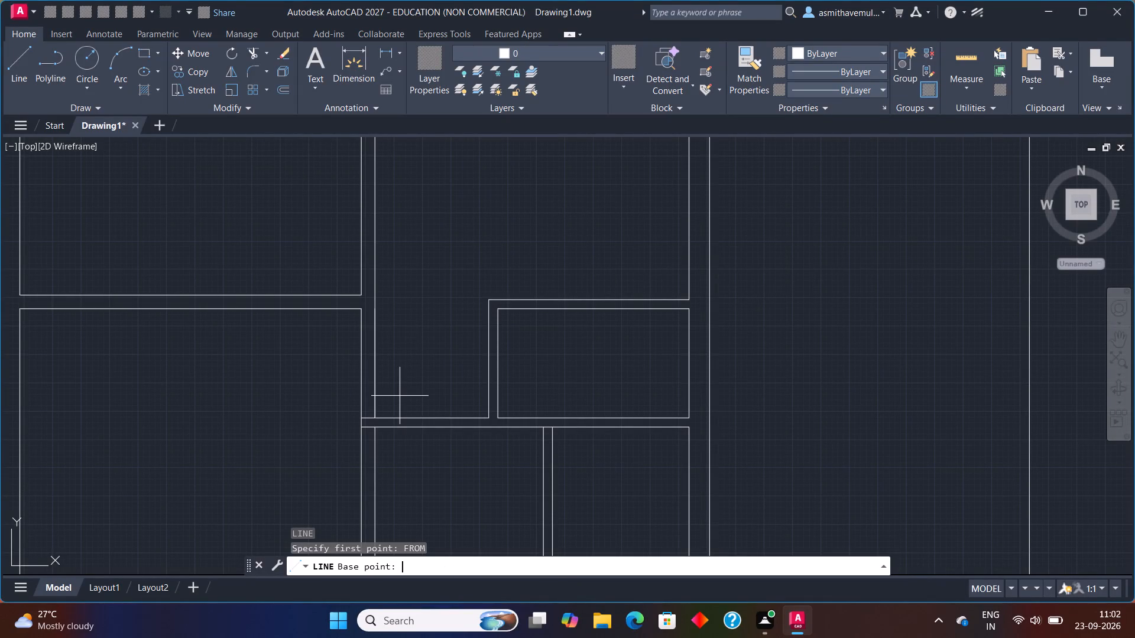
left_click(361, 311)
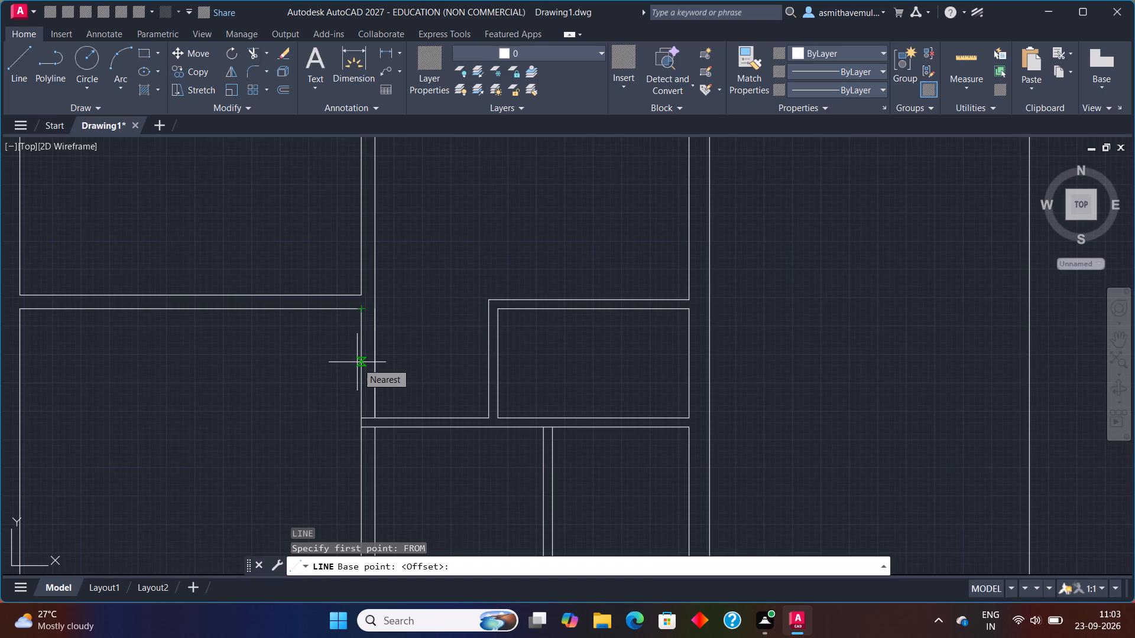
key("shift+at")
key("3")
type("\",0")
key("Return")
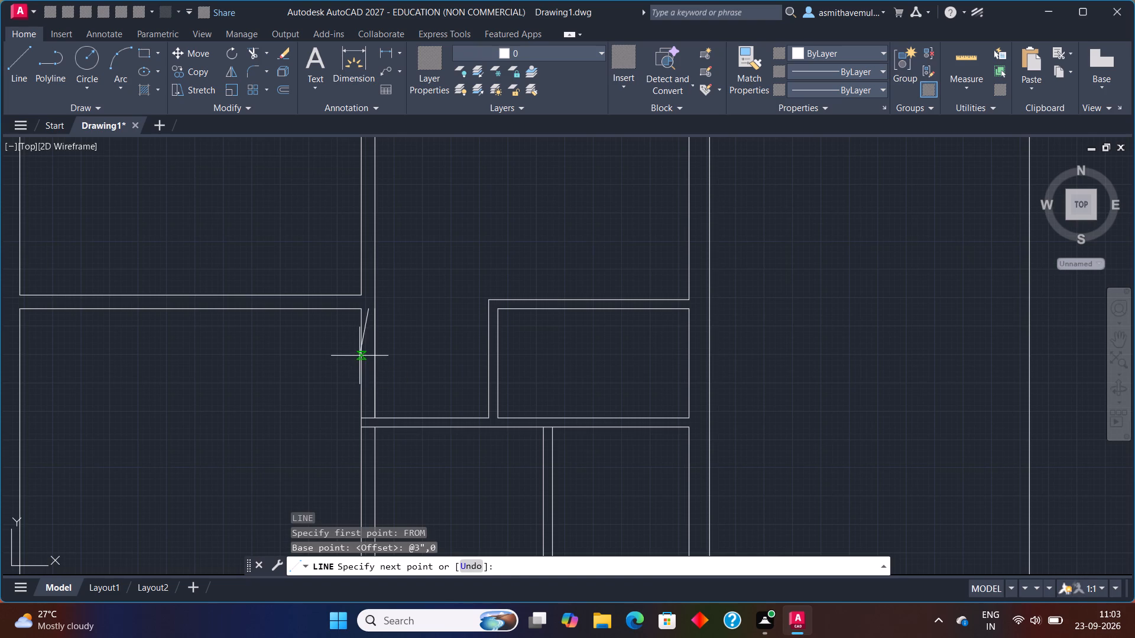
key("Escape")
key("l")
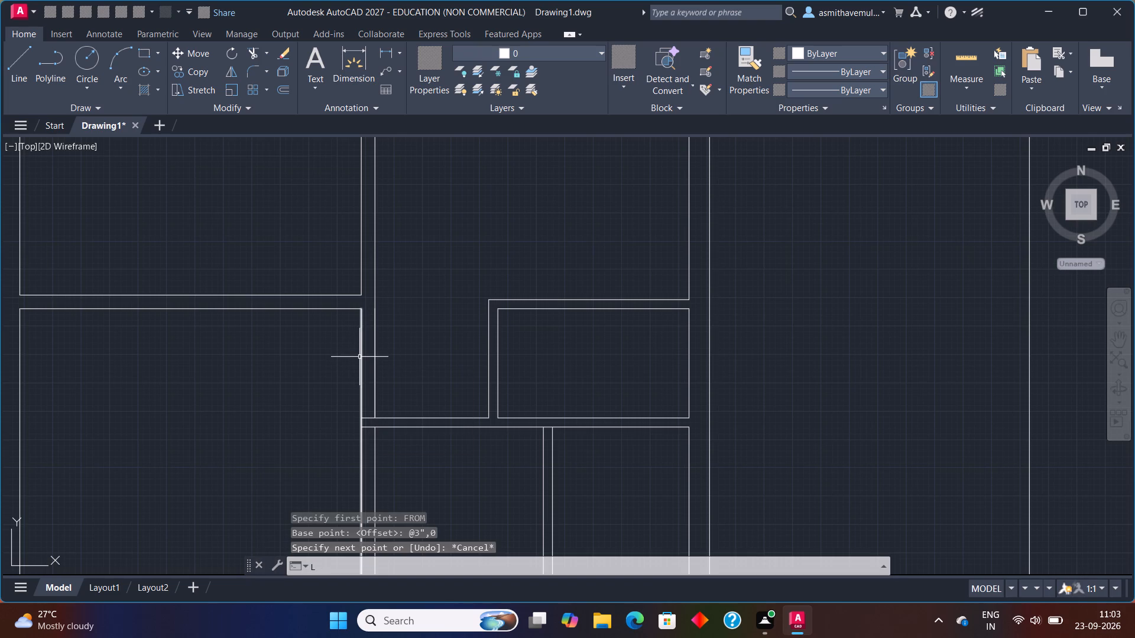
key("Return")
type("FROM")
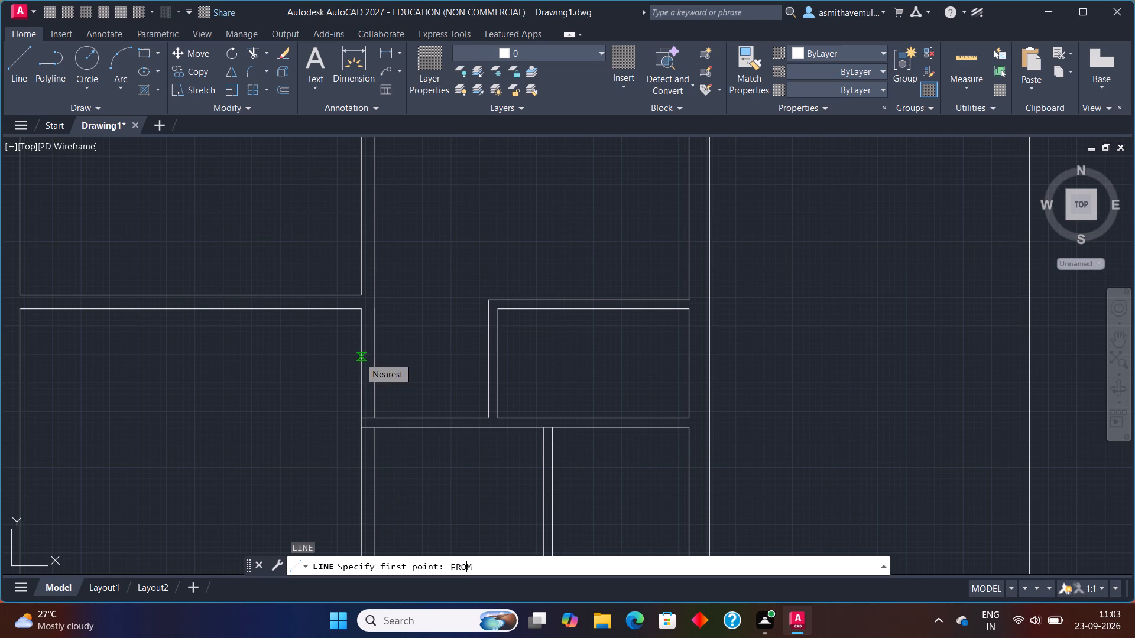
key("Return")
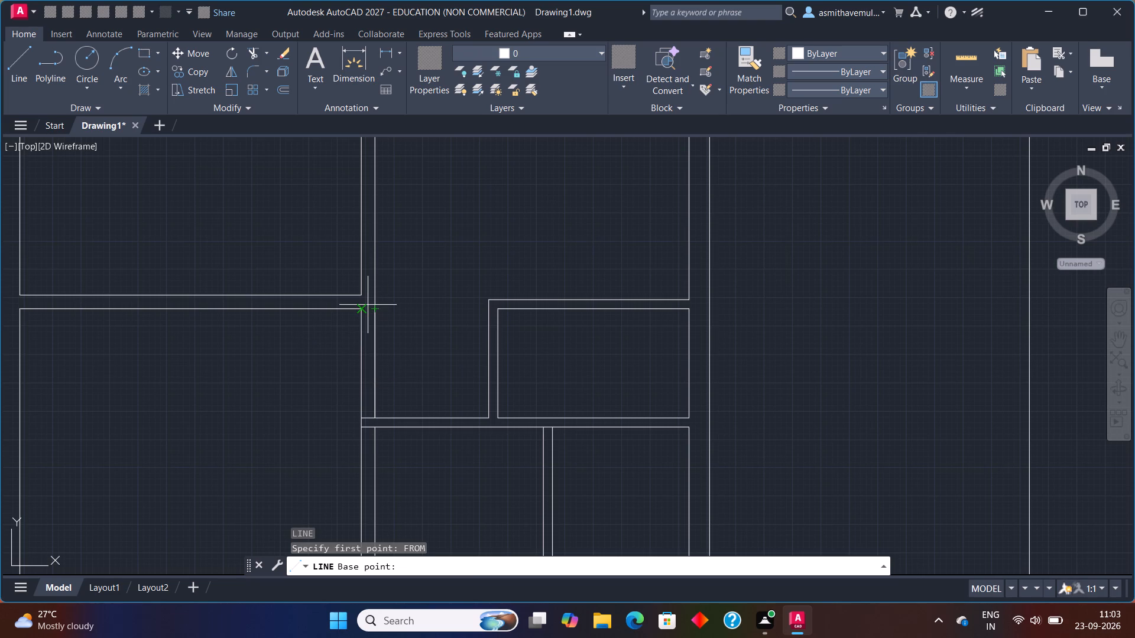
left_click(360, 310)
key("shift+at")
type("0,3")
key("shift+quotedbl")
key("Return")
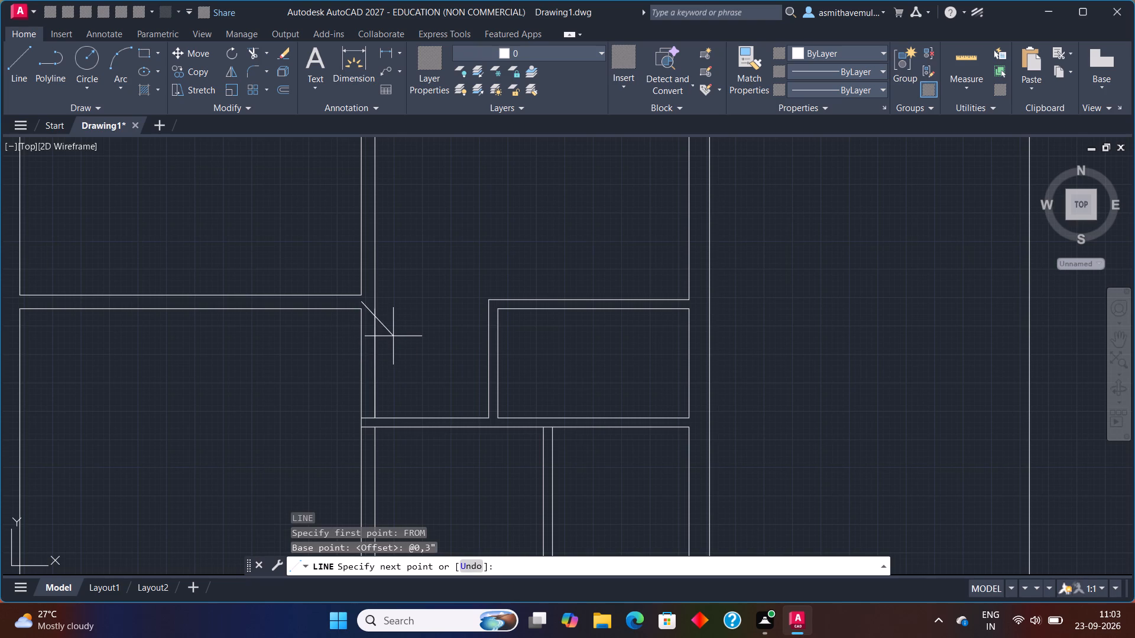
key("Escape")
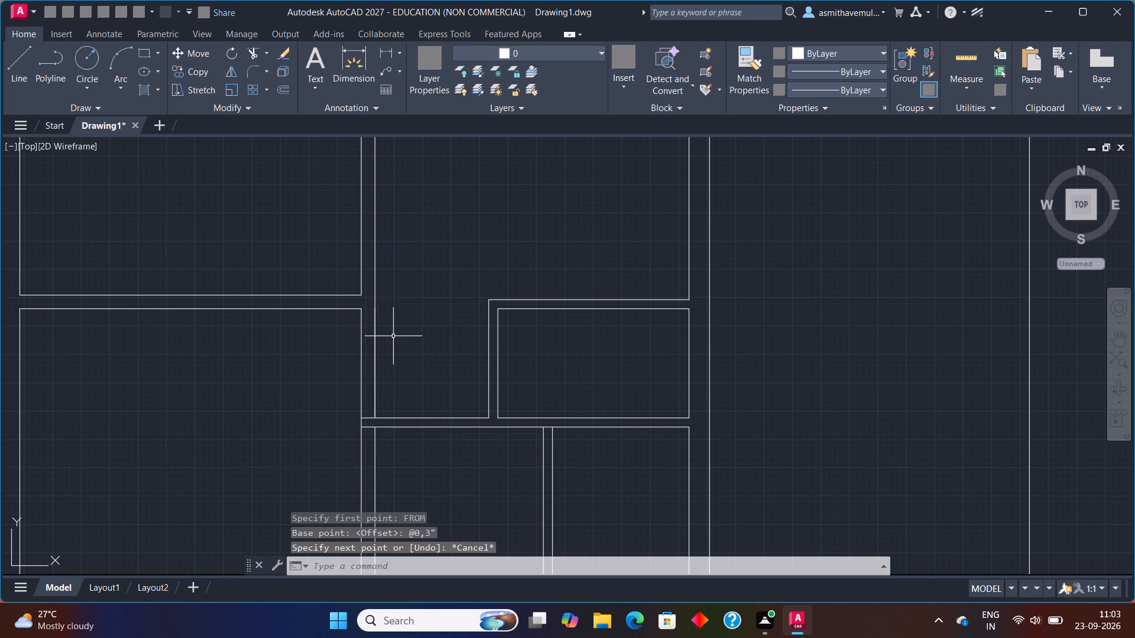
Draw a line across the 6" vertical partition, starting 3" below the lower-left room's top-right inner corner.
key("l")
key("Return")
type("FROM")
key("Return")
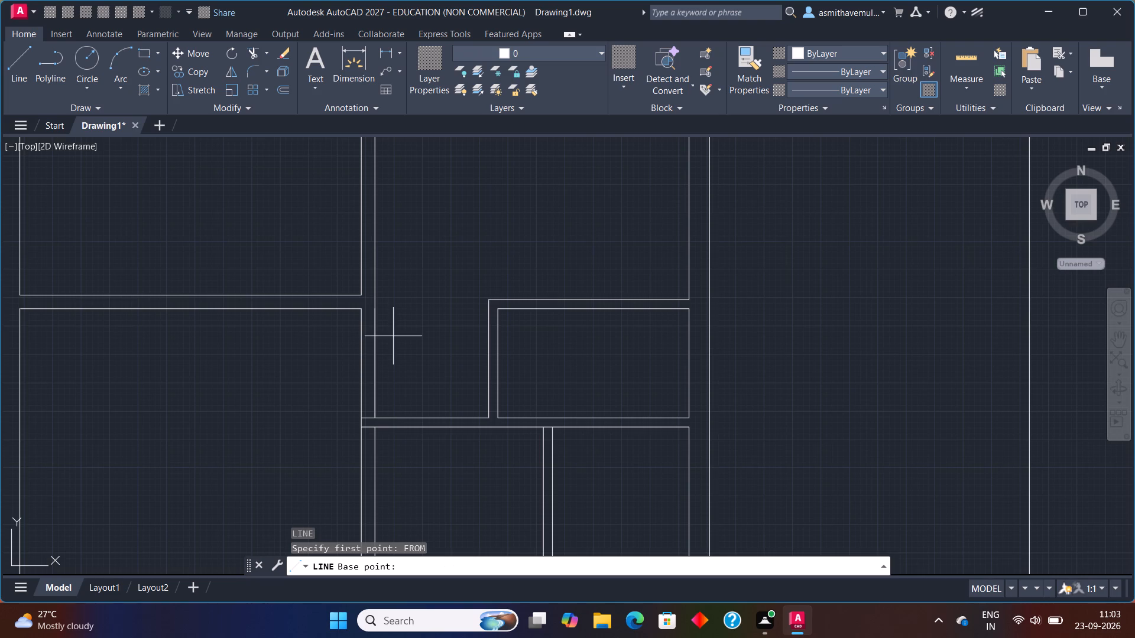
left_click(364, 314)
type("@0")
key("comma")
type("-3")
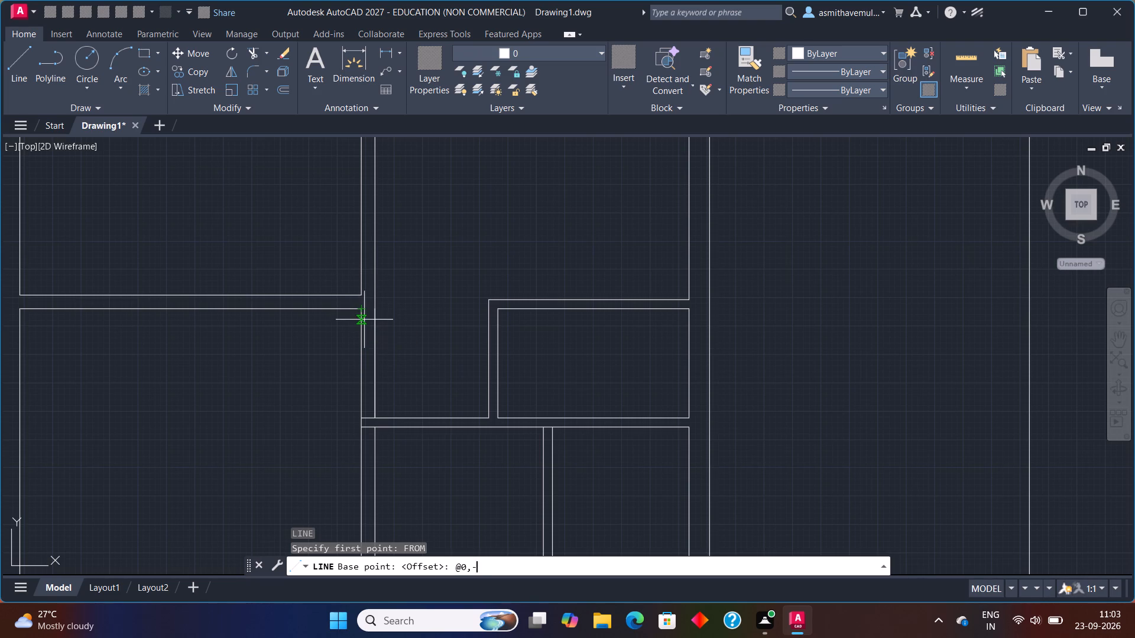
key("shift+quotedbl")
key("Return")
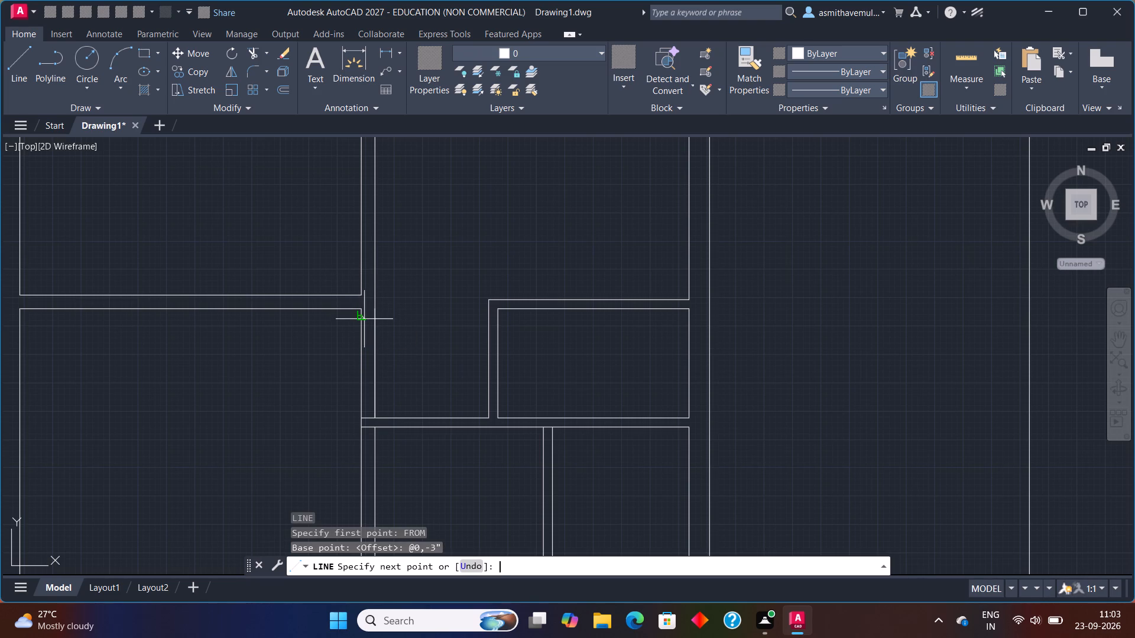
scroll(391, 353, "up", 2)
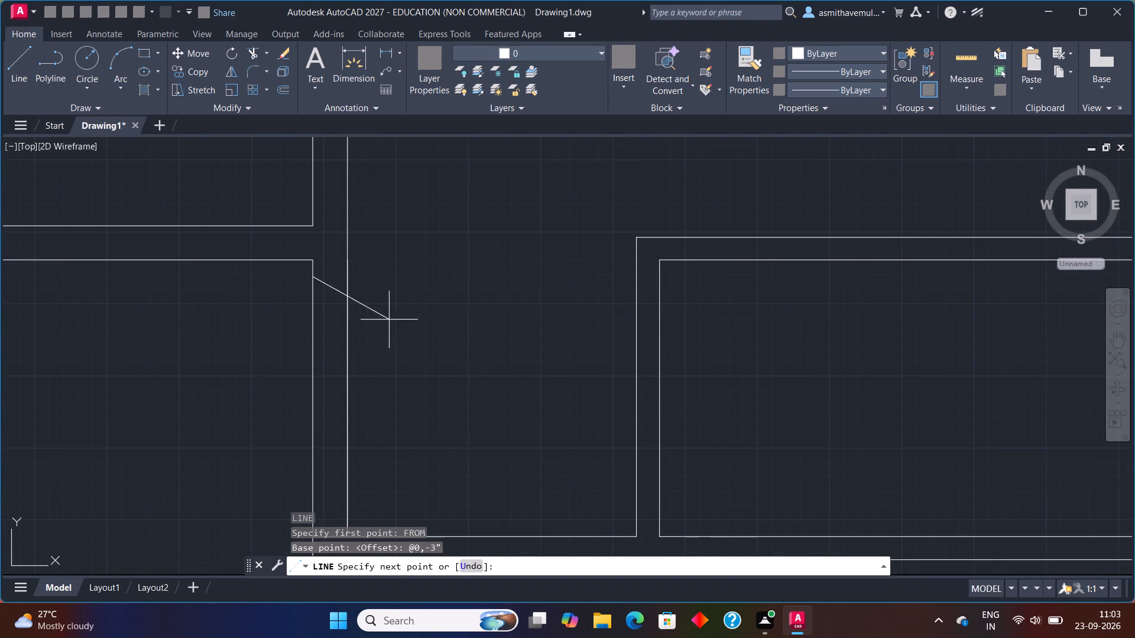
left_click(349, 275)
key("Escape")
Offset the line across the vertical partition 3" downward to form the upper door-frame strip.
key("o")
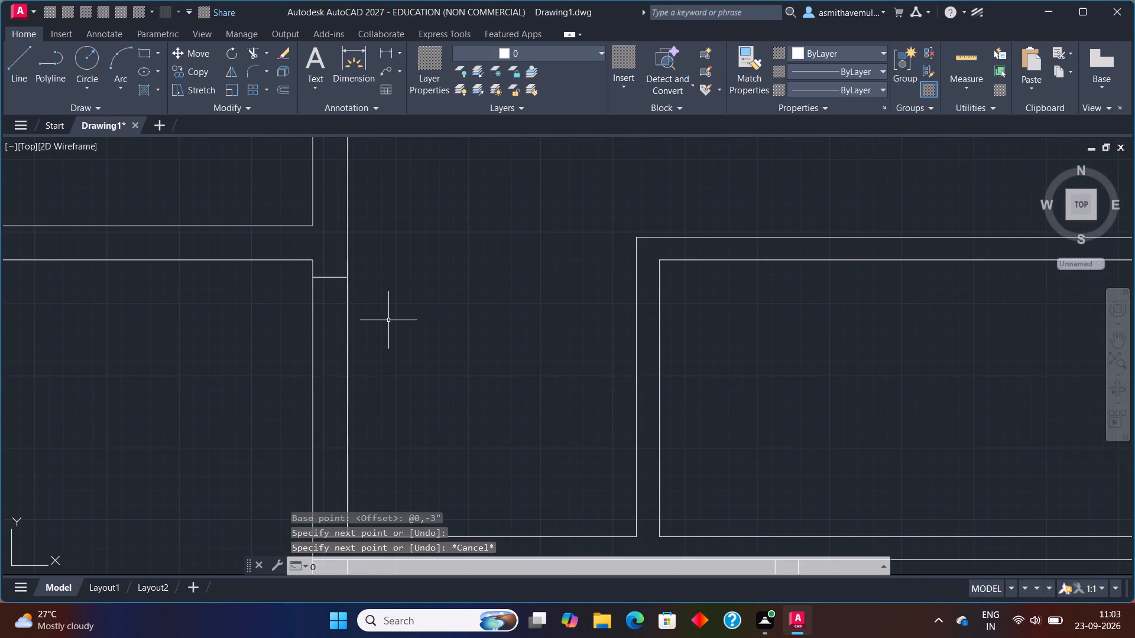
key("Return")
key("3")
key("shift+quotedbl")
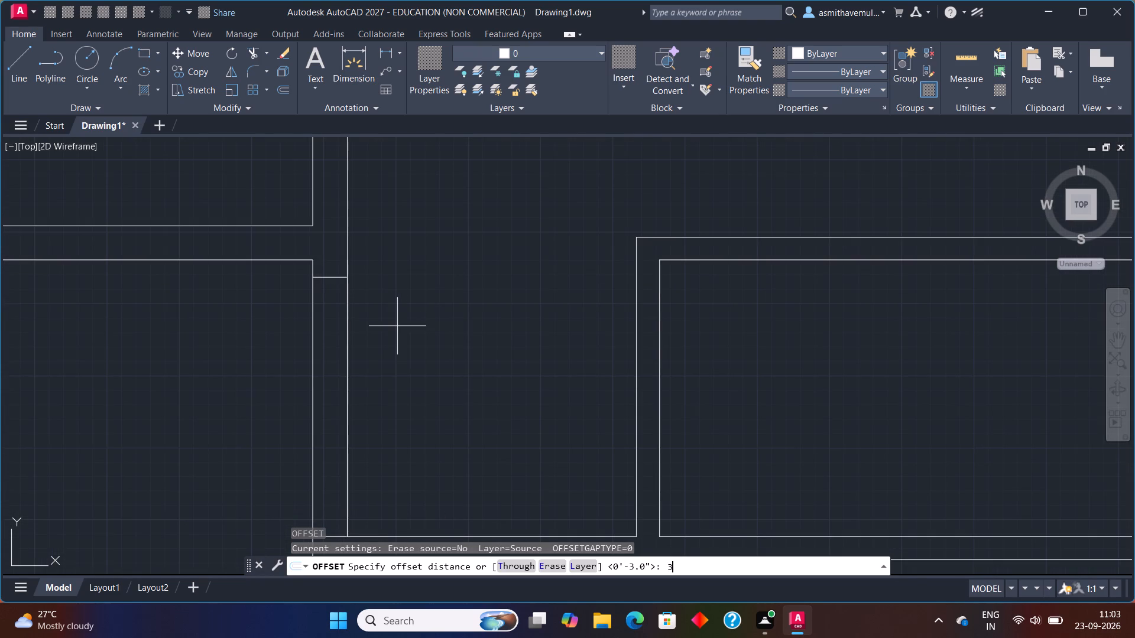
key("Return")
left_click(339, 278)
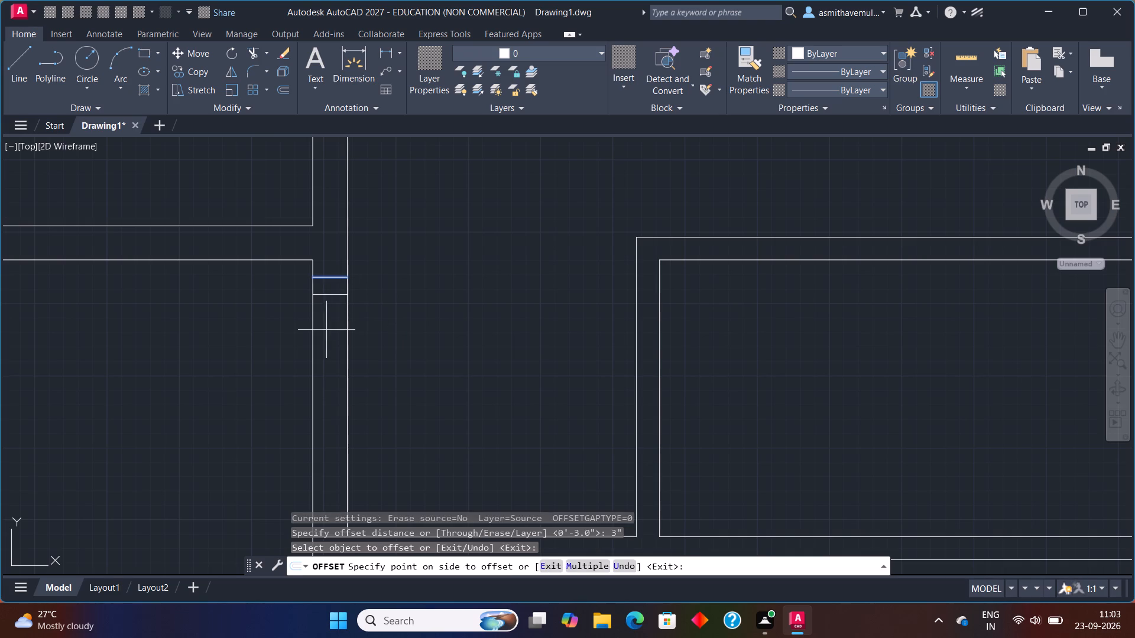
left_click(326, 330)
key("Escape")
Offset the frame strip's lower line 3' downward to mark the far side of the door opening.
key("o")
key("Return")
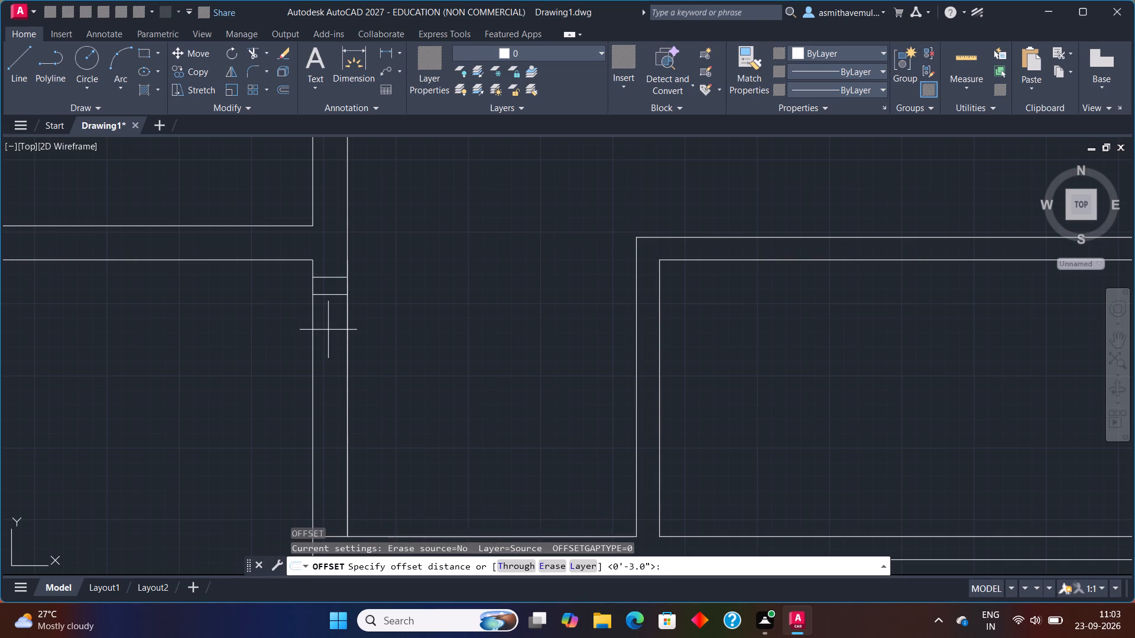
key("3")
key("apostrophe")
key("Return")
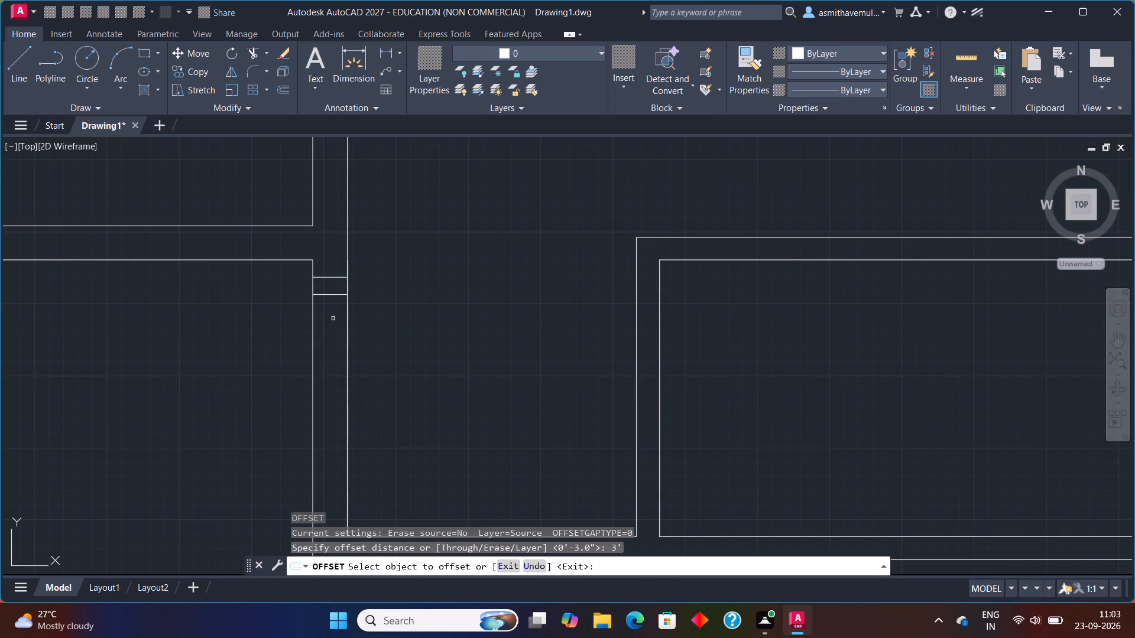
left_click(337, 296)
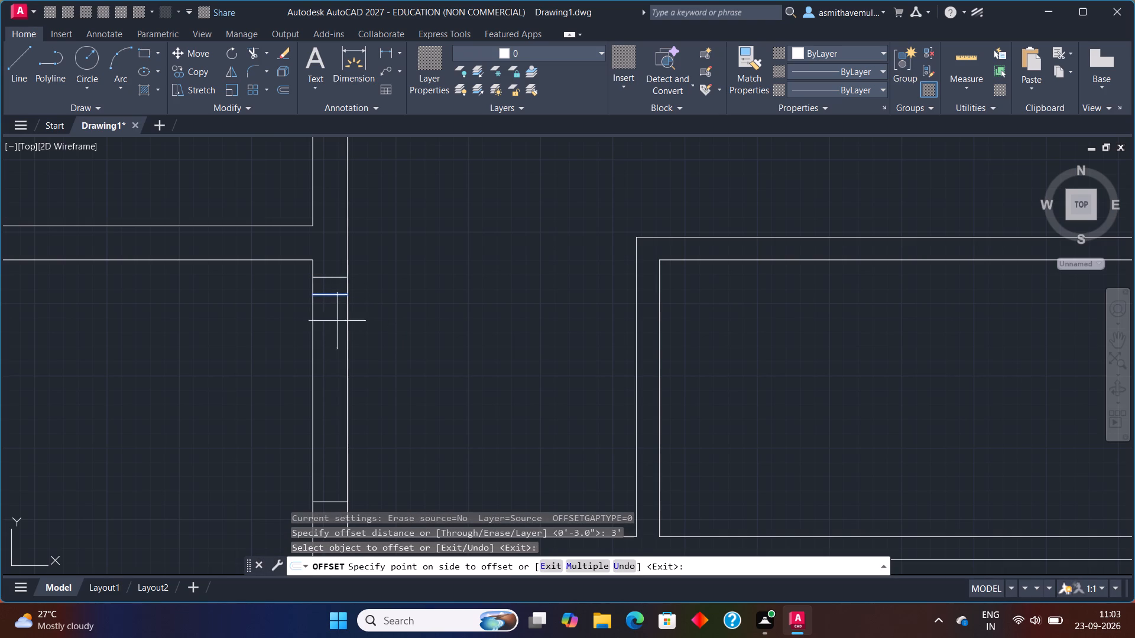
left_click(322, 363)
scroll(322, 363, "down", 1)
middle_click_drag(323, 371, 338, 223)
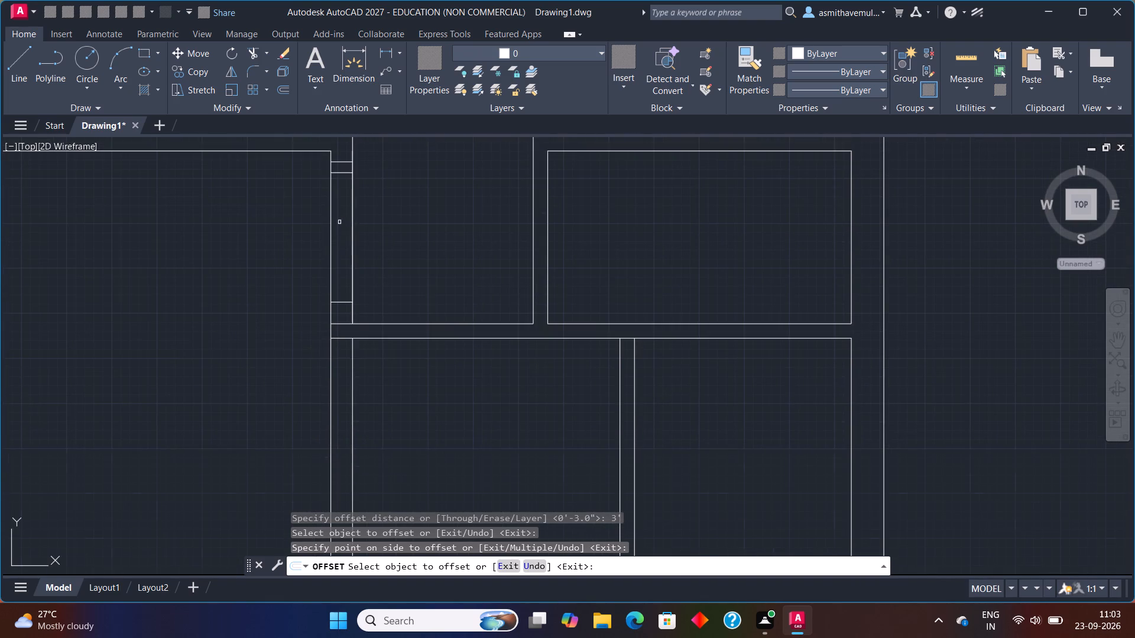
scroll(354, 284, "up", 1)
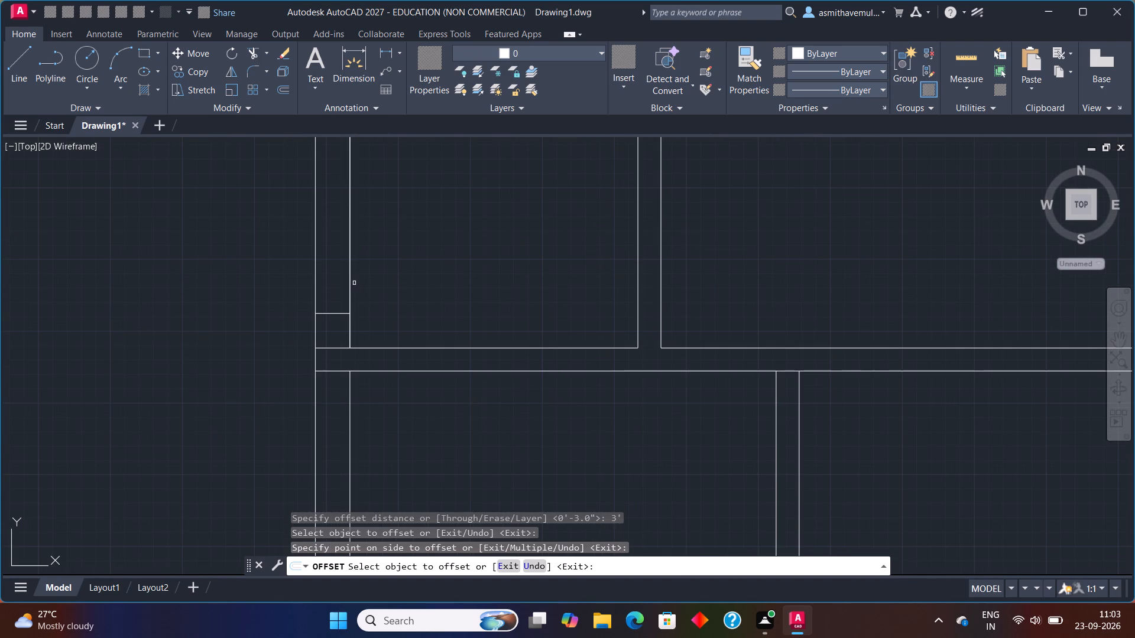
key("Escape")
Offset the opening's far-side line 3" downward to form the lower door-frame strip.
key("o")
key("Return")
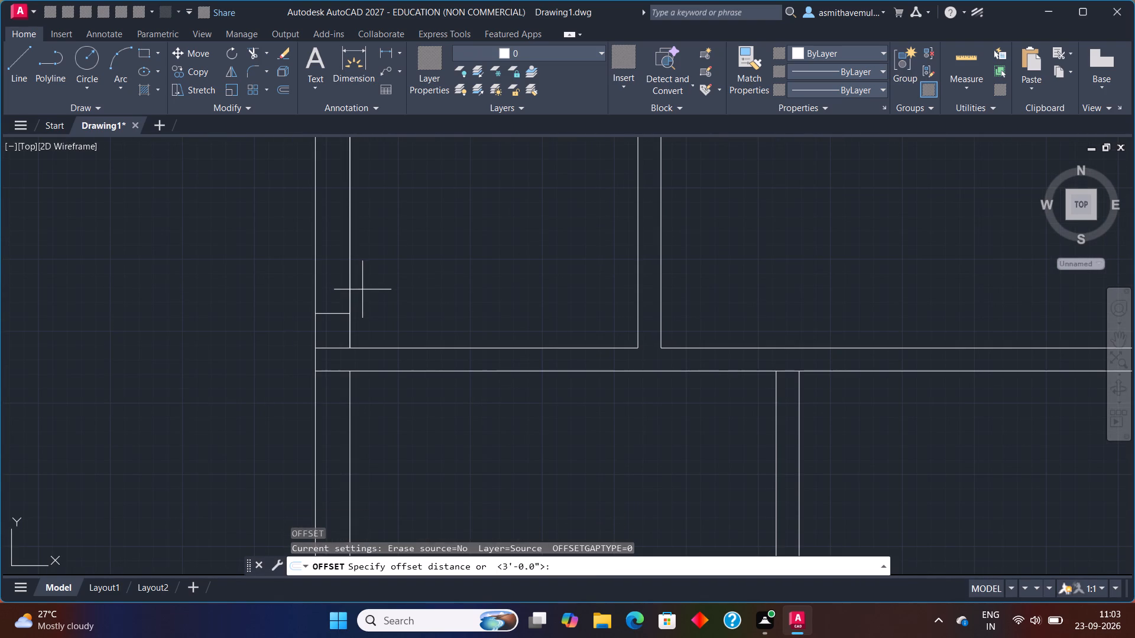
key("3")
key("shift+quotedbl")
key("Return")
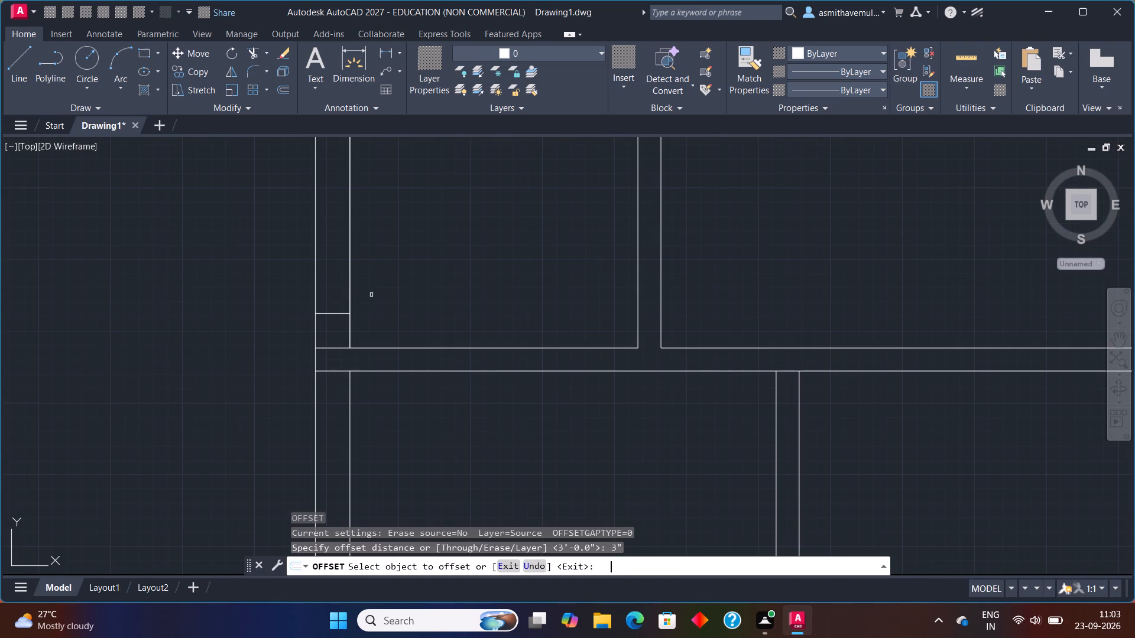
left_click(346, 314)
left_click(340, 326)
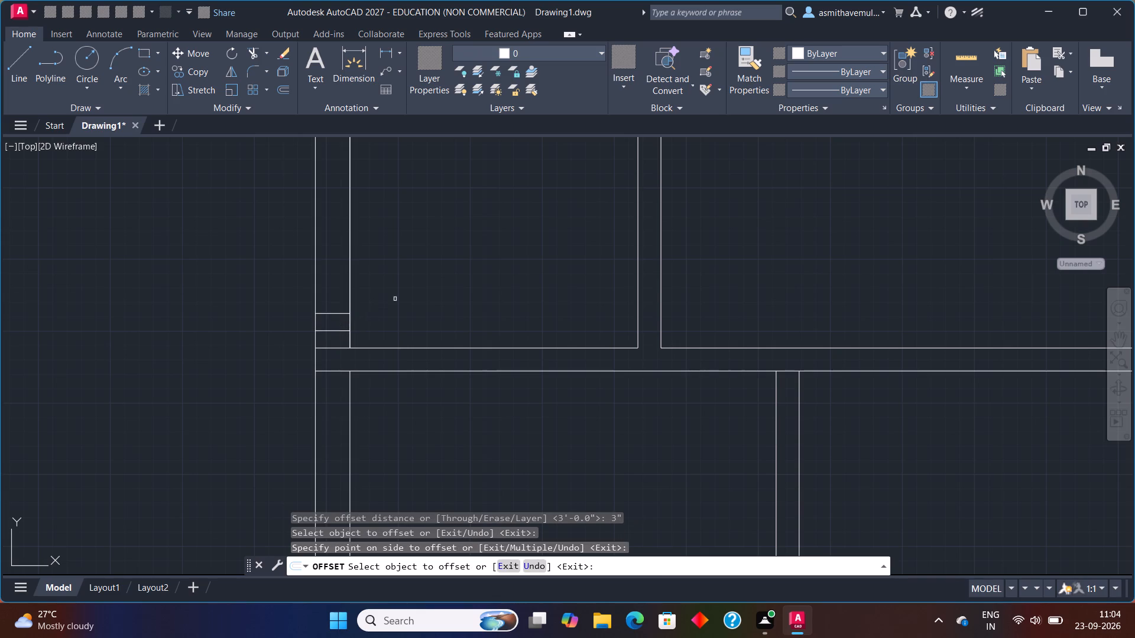
key("Escape")
Trim both vertical partition lines between the two frame strips to open the 3' doorway.
scroll(417, 279, "down", 1)
middle_click_drag(425, 257, 420, 262)
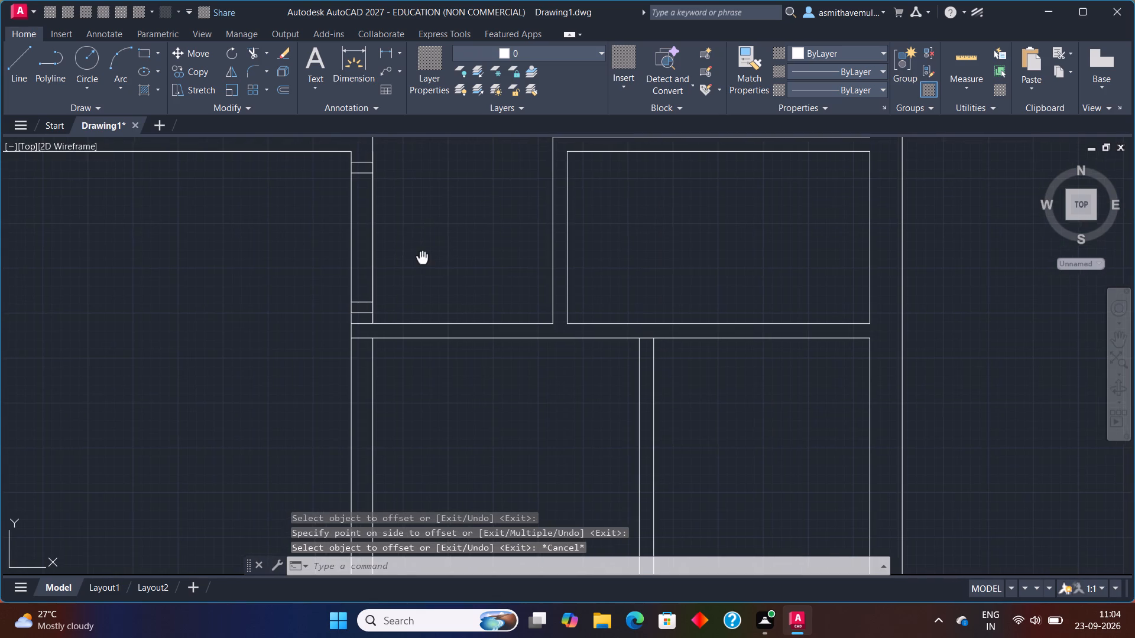
middle_click_drag(420, 262, 371, 289)
scroll(358, 258, "down", 1)
type("TR")
key("i")
key("m")
key("Return")
left_click_drag(364, 258, 234, 270)
key("Escape")
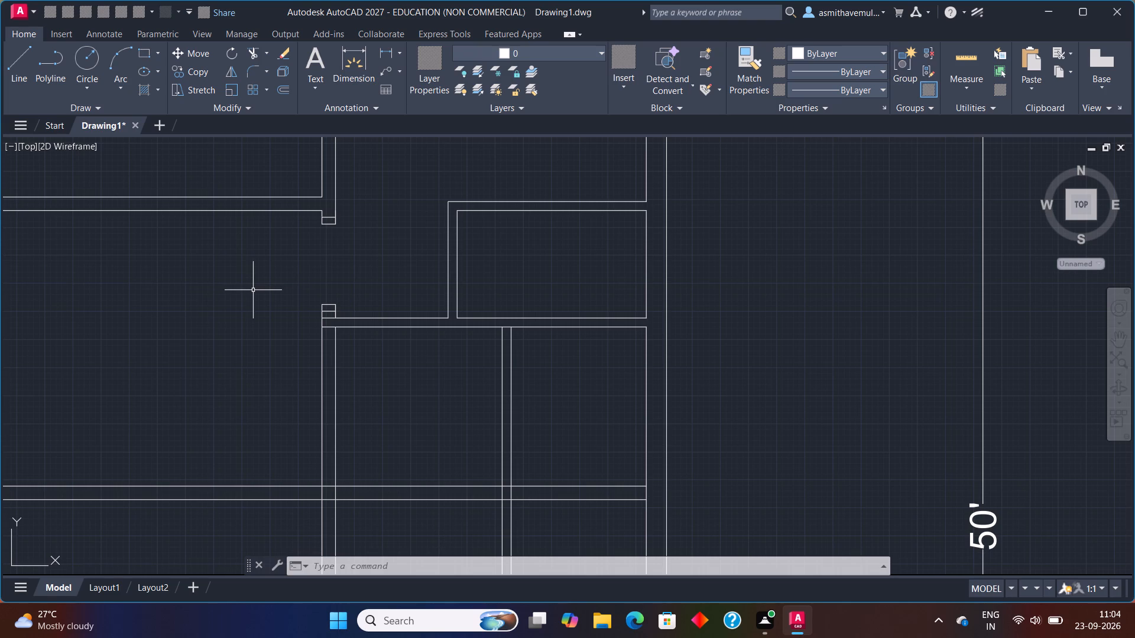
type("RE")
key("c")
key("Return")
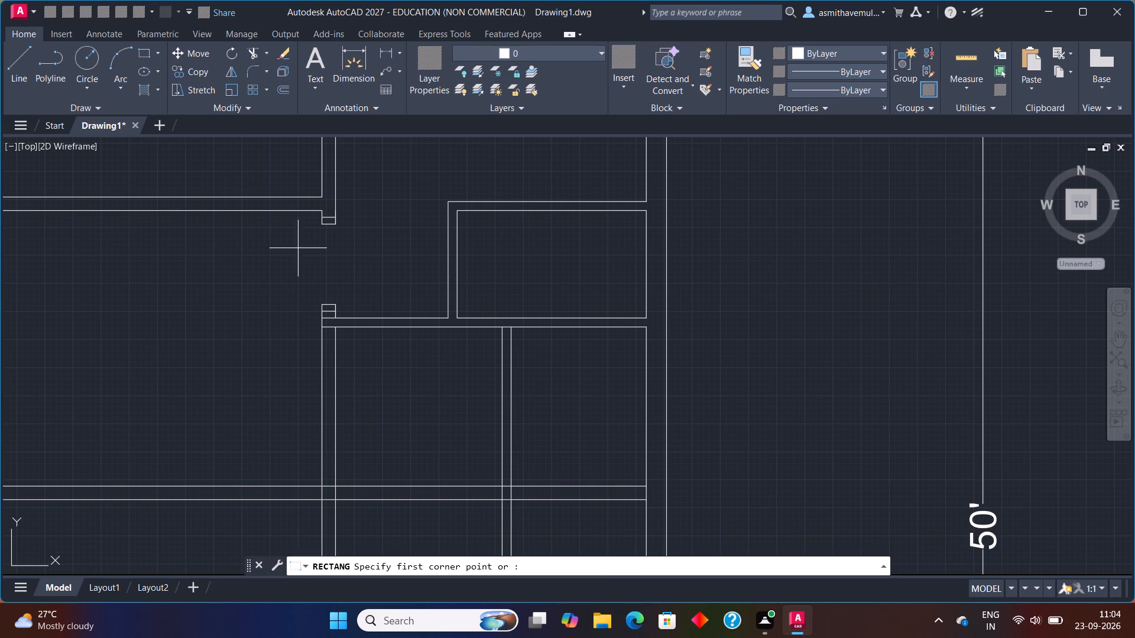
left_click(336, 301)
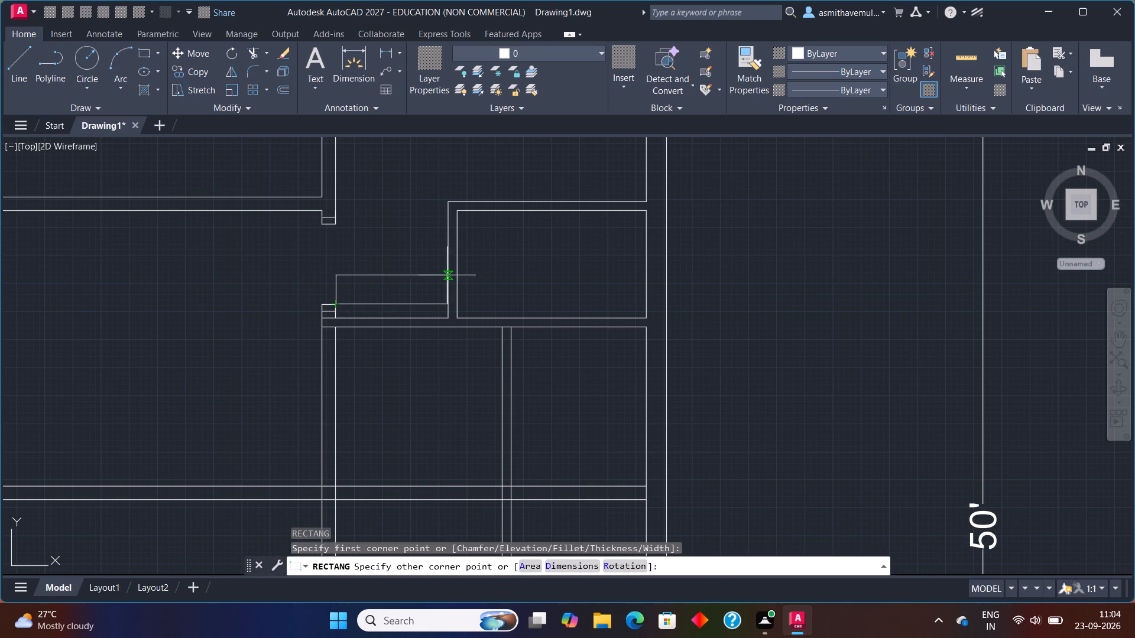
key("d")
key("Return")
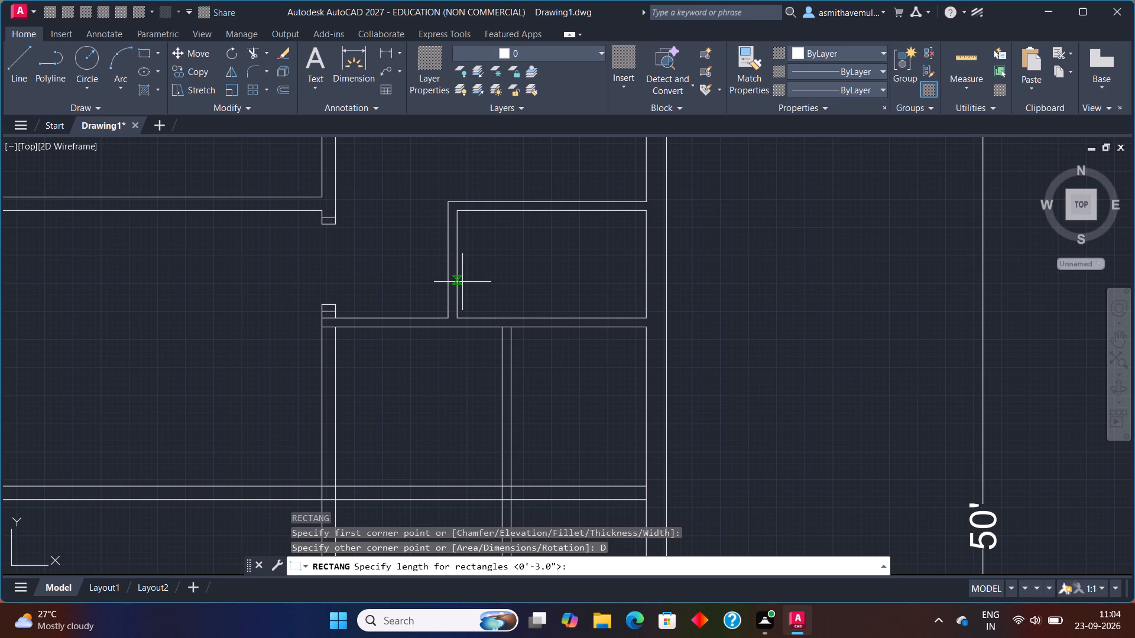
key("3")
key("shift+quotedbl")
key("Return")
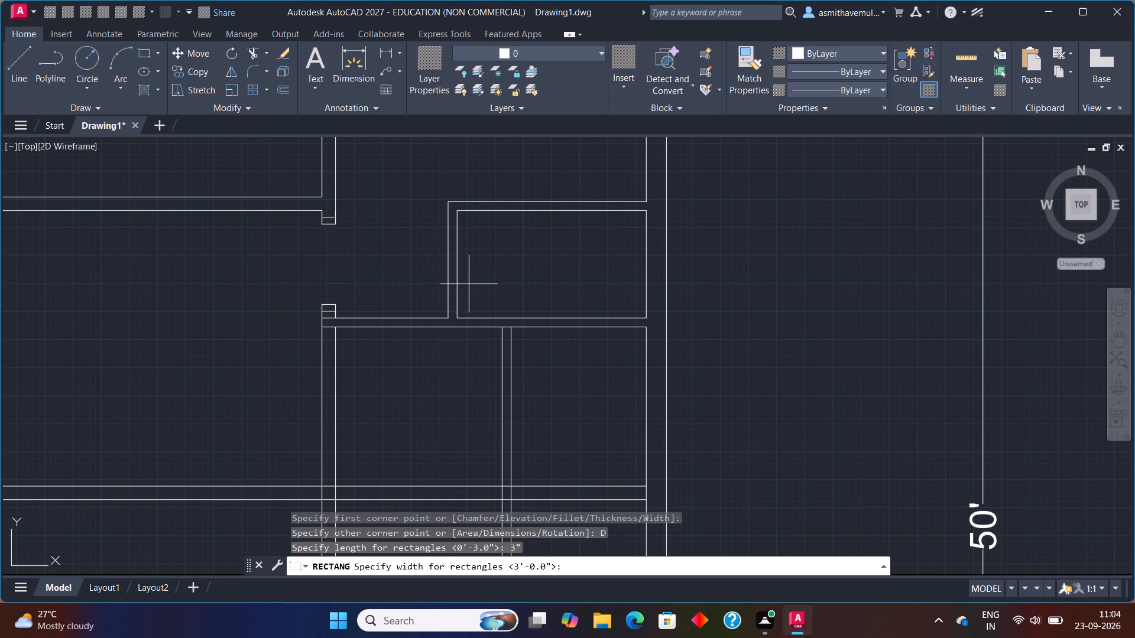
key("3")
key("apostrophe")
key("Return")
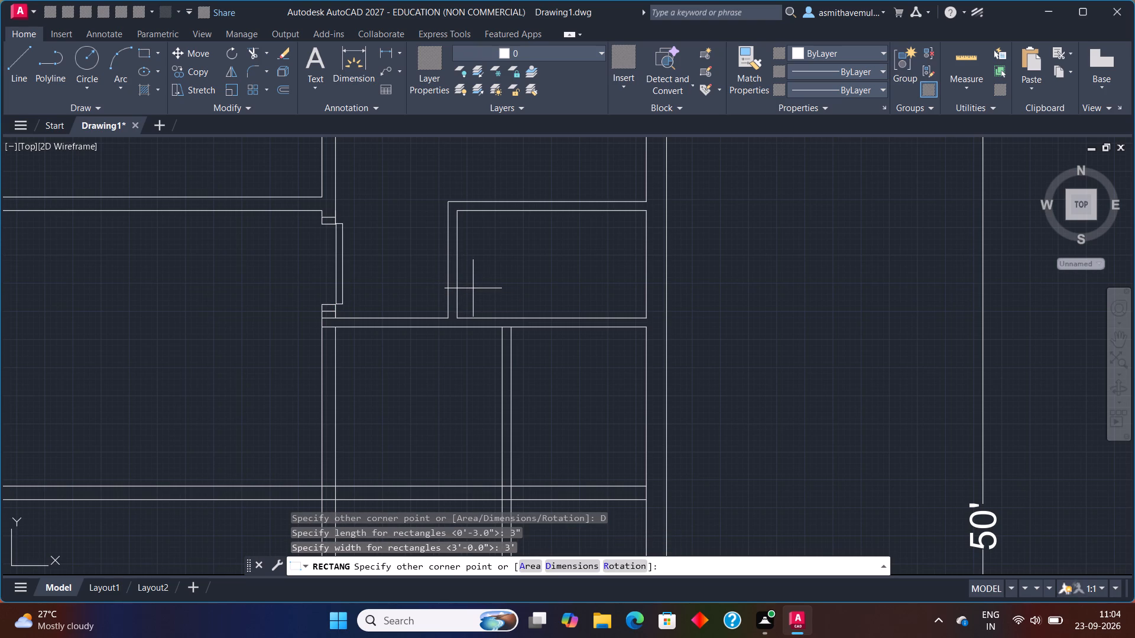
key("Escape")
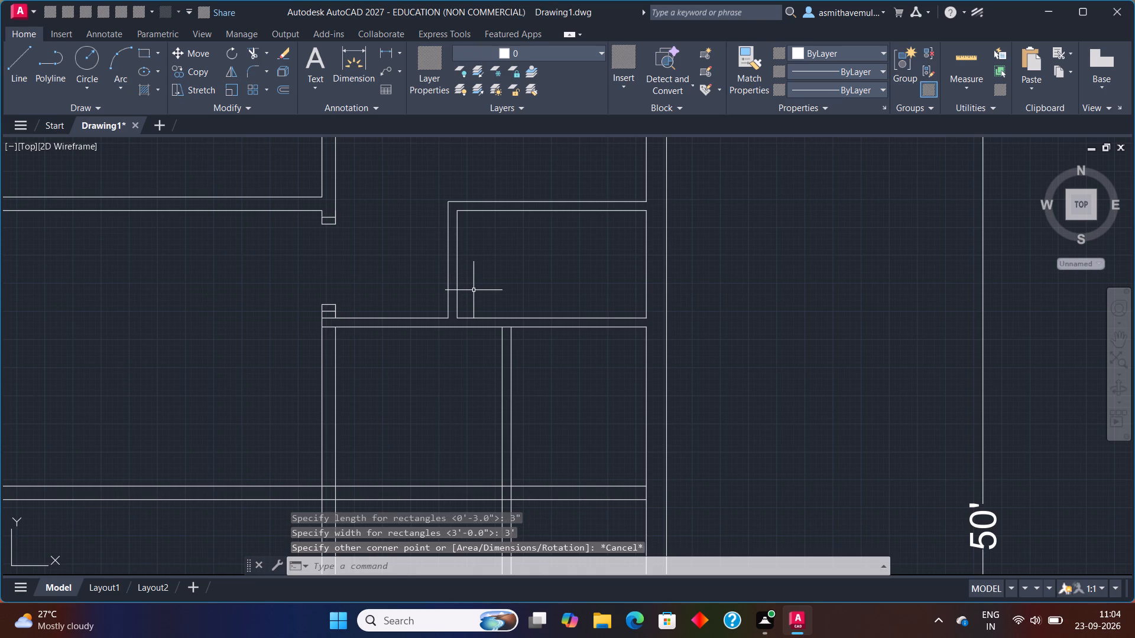
Draw a 3' by 3" rectangle as the open door leaf, extending right and up from the lower frame strip's top-right corner.
type("REC")
key("Return")
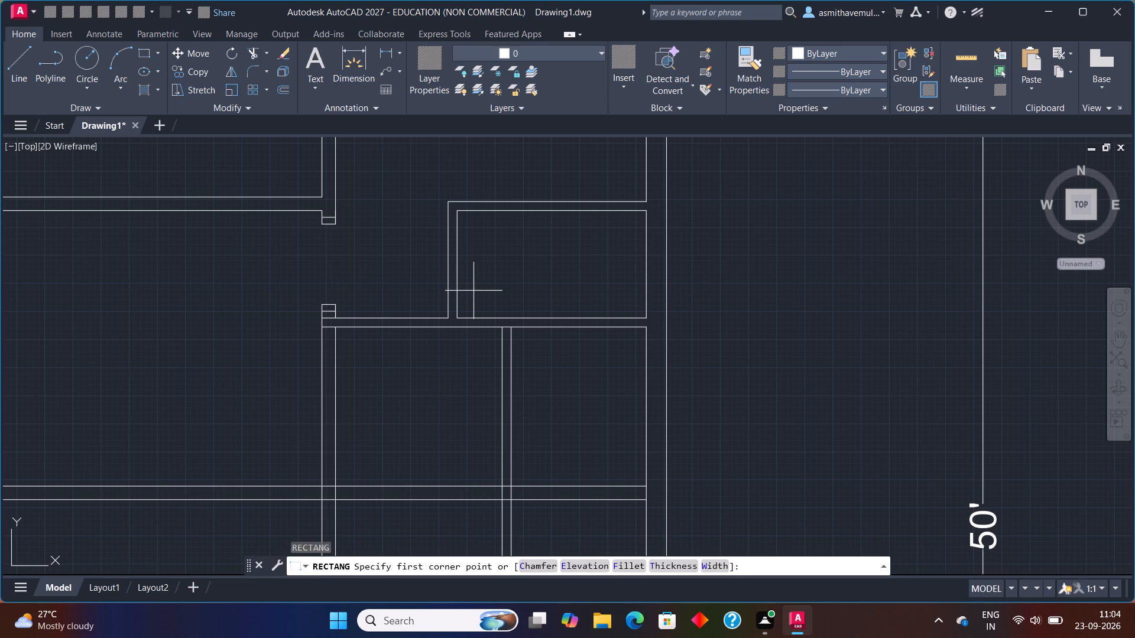
scroll(339, 317, "up", 1)
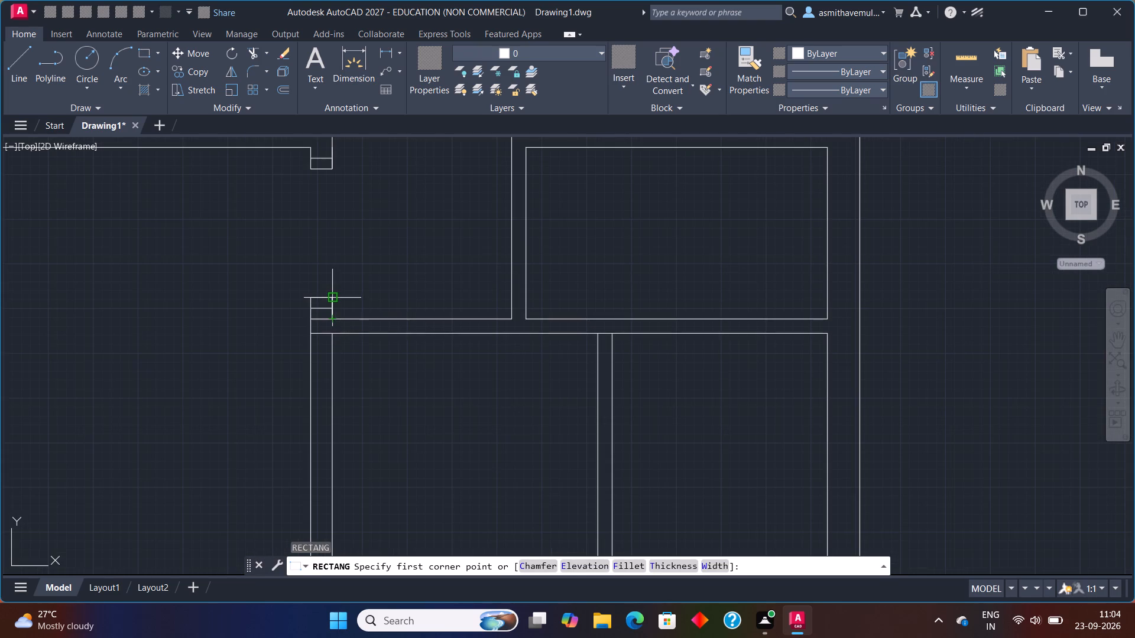
left_click(332, 298)
key("d")
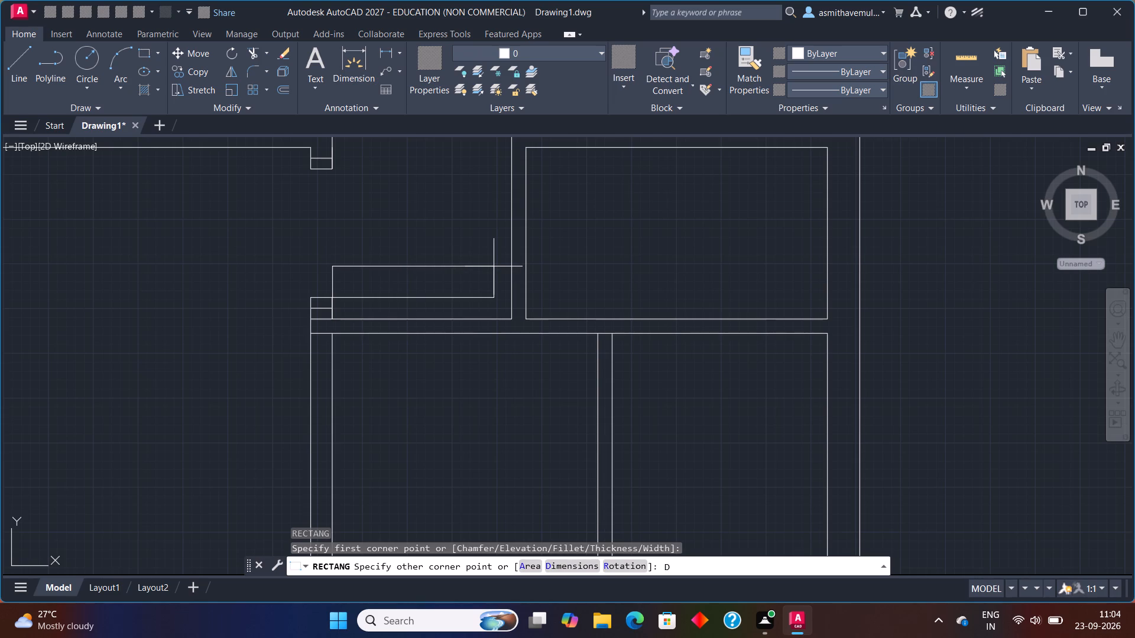
key("Return")
key("3")
key("shift+quotedbl")
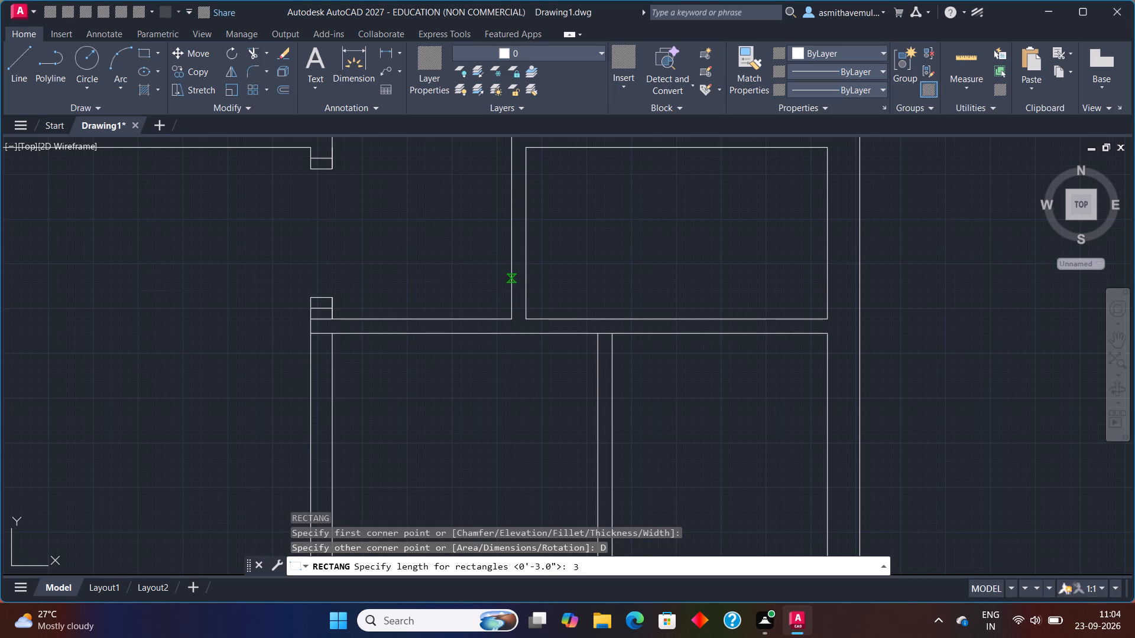
key("BackSpace")
key("apostrophe")
key("Return")
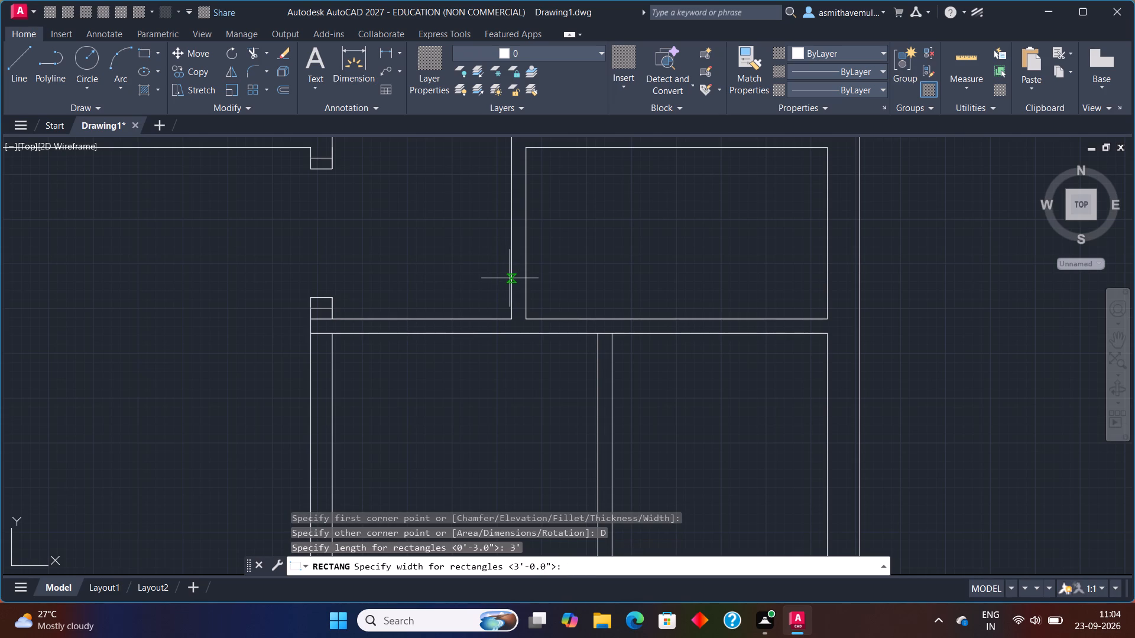
key("3")
key("shift+quotedbl")
key("Return")
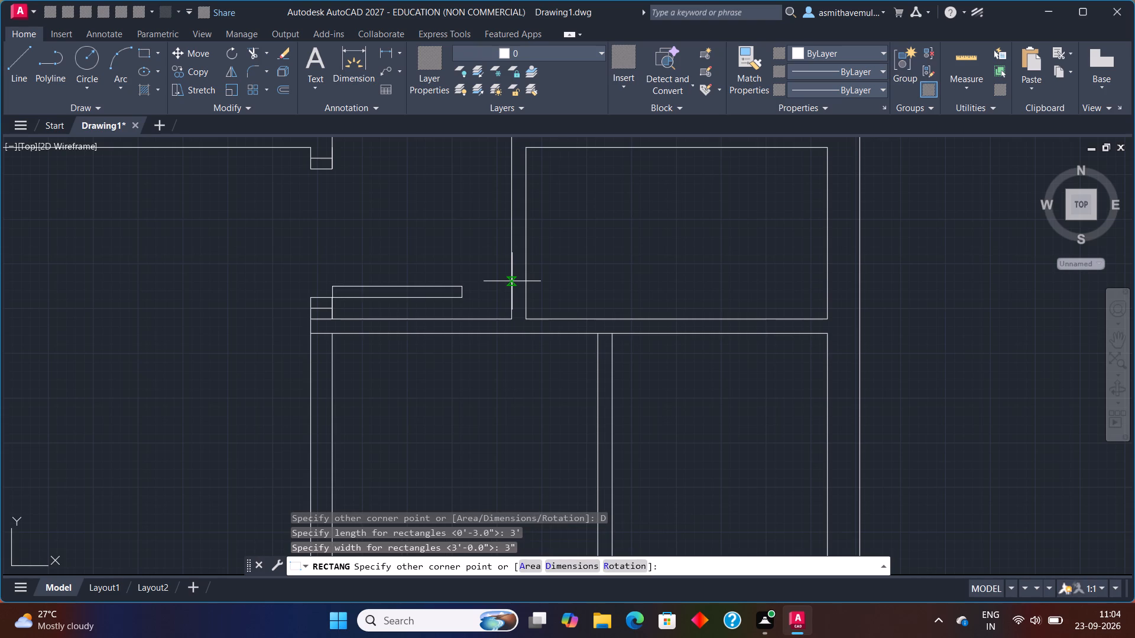
left_click(512, 282)
left_click(491, 252)
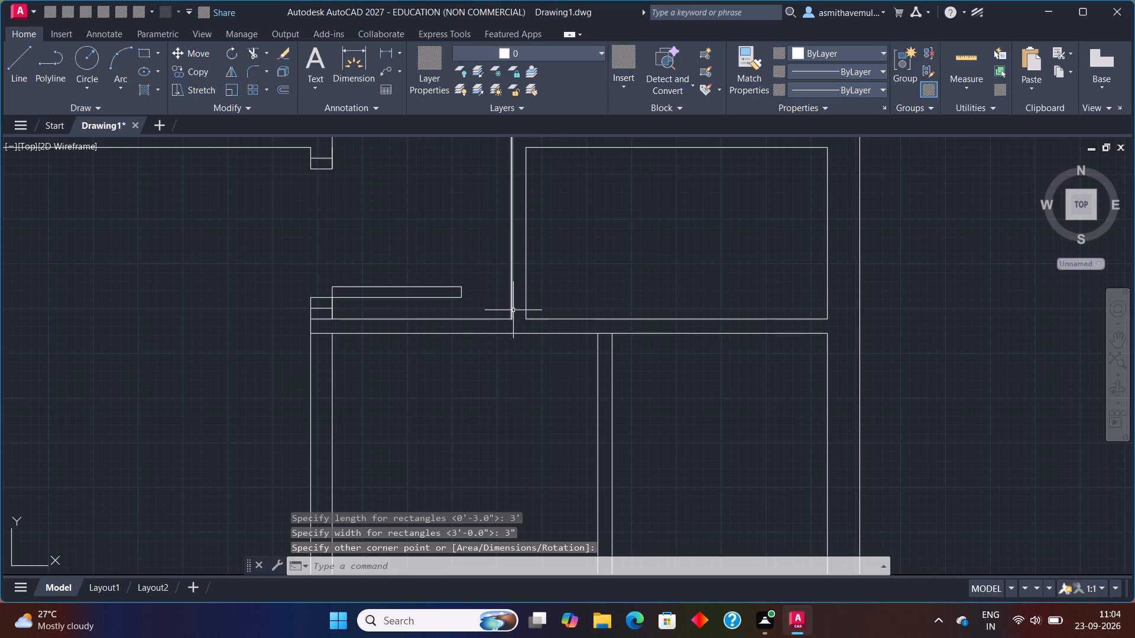
Draw a three-point arc for the door swing, from the leaf's outer end up to the upper frame strip's lower-right corner.
key("a")
type("RC")
key("Return")
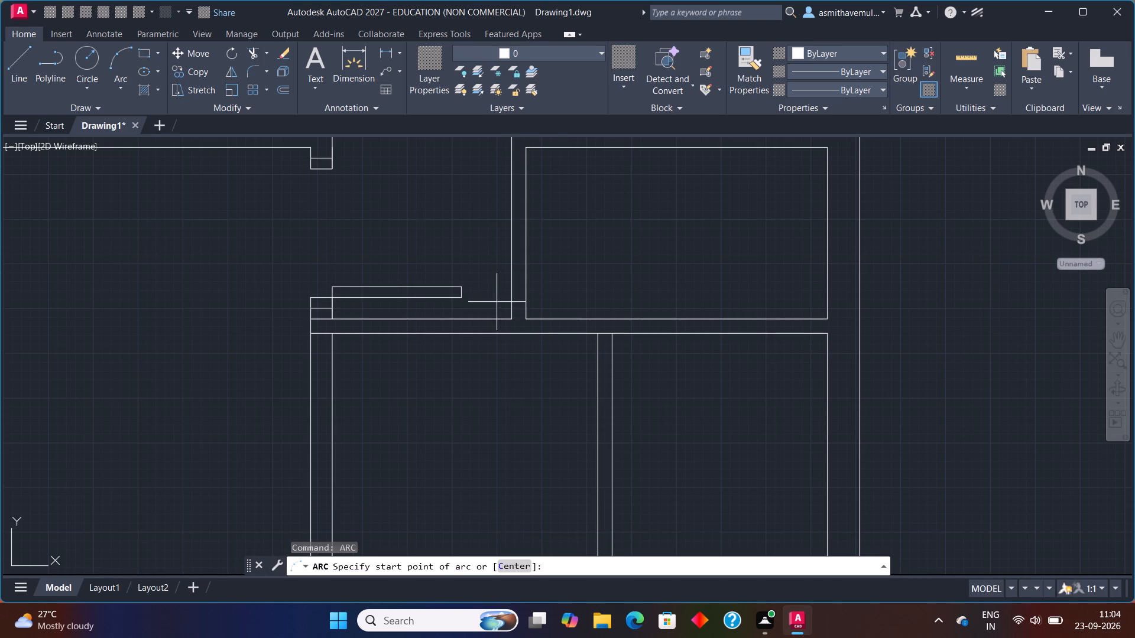
left_click(459, 297)
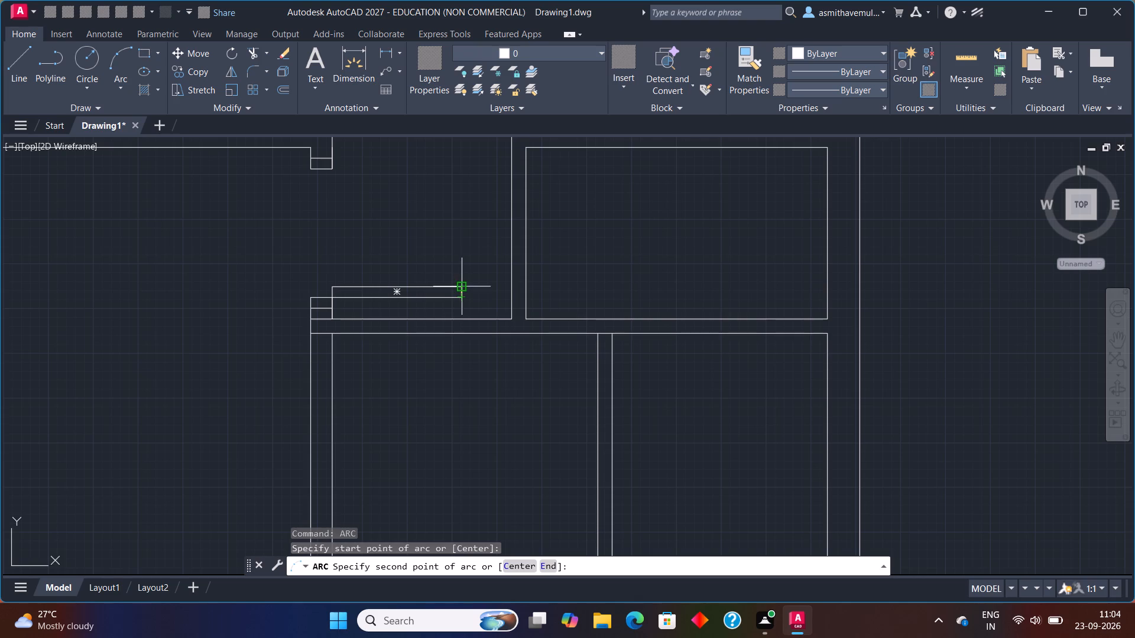
left_click(465, 284)
left_click(331, 170)
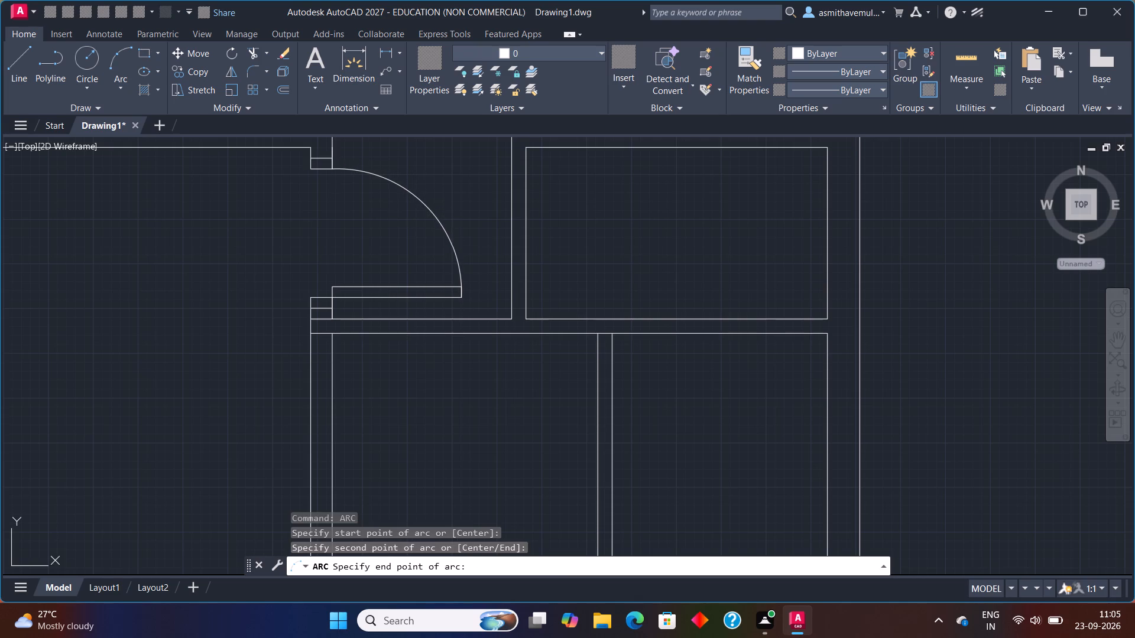
Draw a line across the small right-hand room's top partition, starting 3" left of the room's upper-right inner corner.
scroll(404, 233, "down", 3)
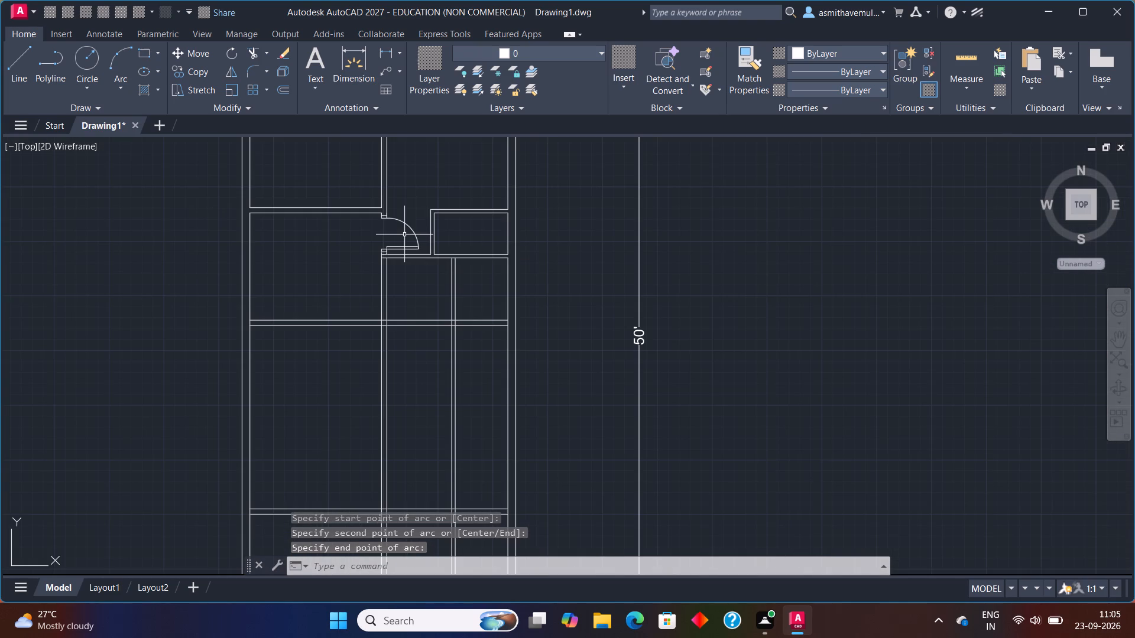
middle_click_drag(405, 224, 370, 337)
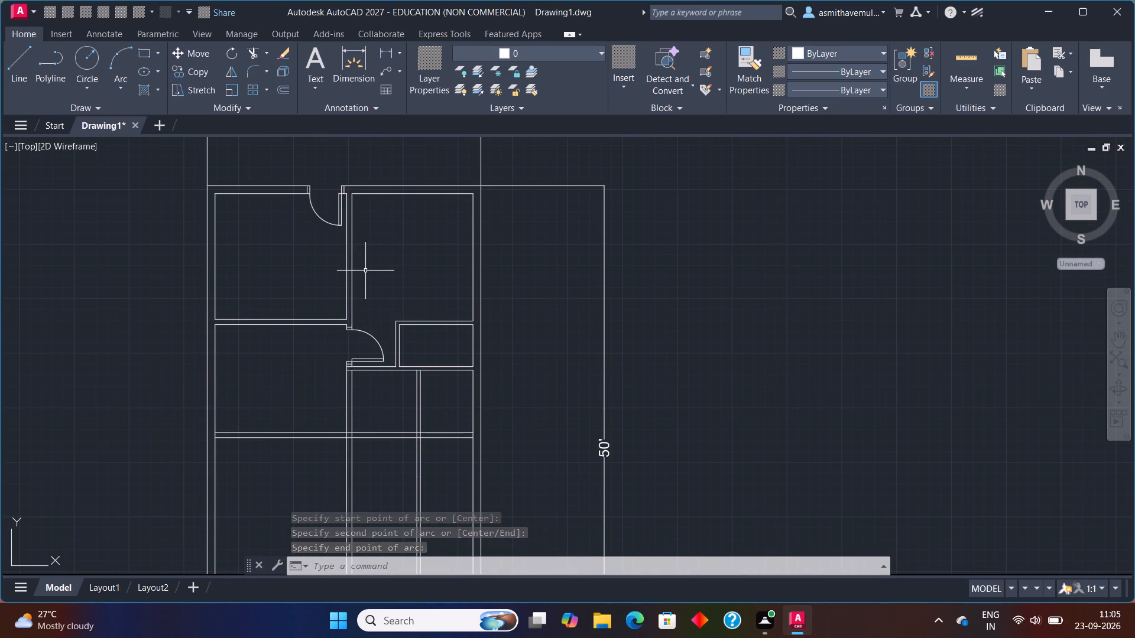
scroll(364, 268, "up", 1)
scroll(349, 348, "down", 1)
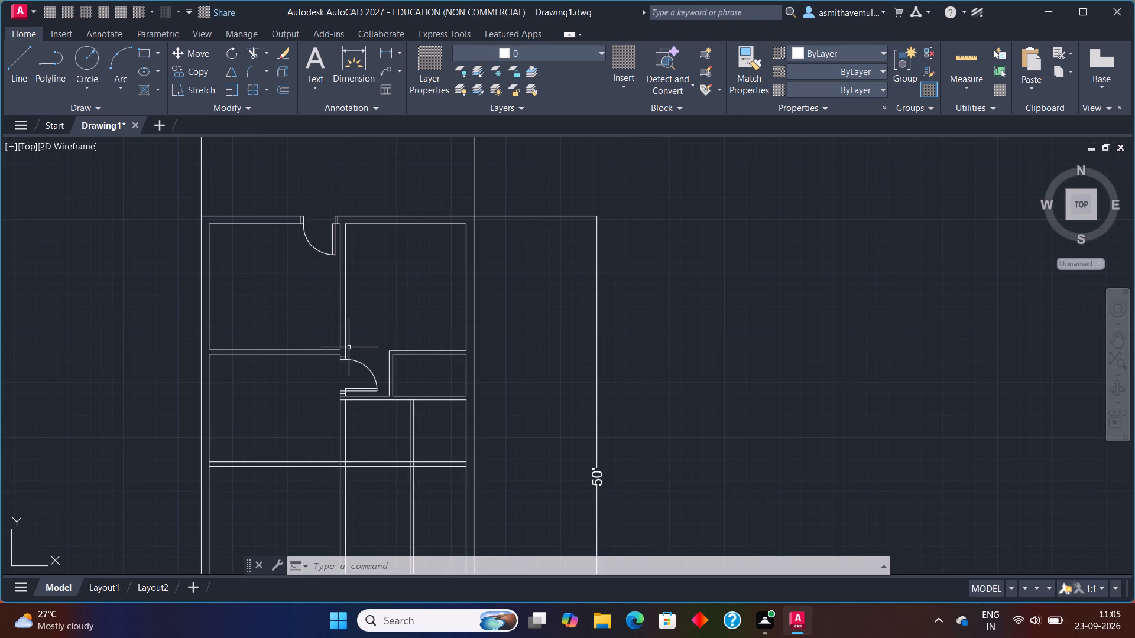
middle_click_drag(368, 379, 356, 321)
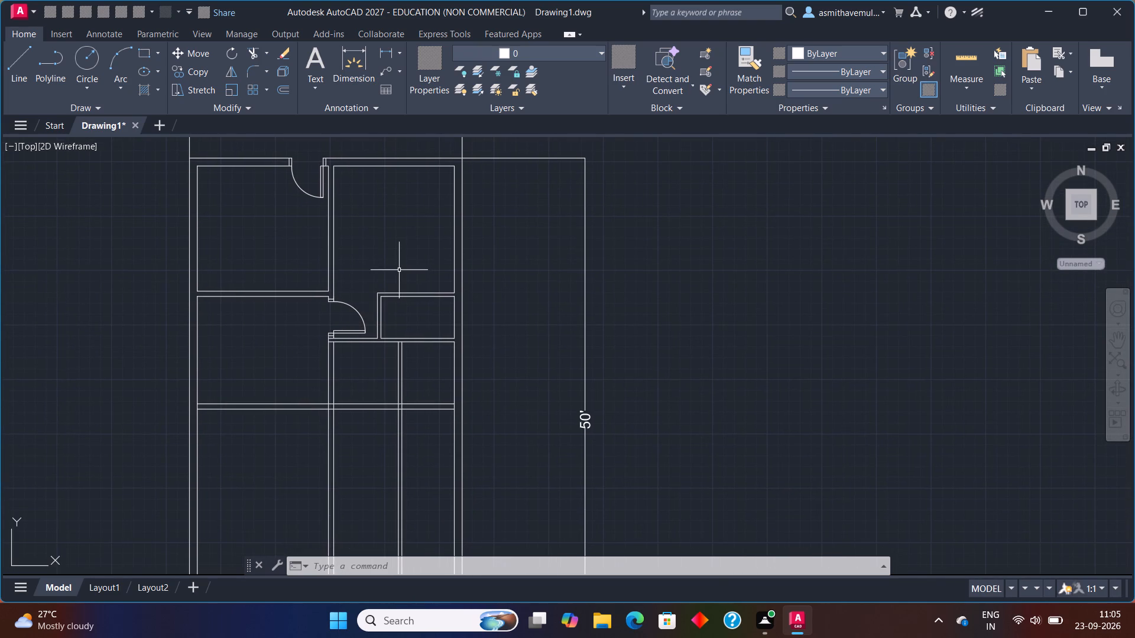
middle_click_drag(399, 270, 313, 353)
scroll(371, 367, "up", 2)
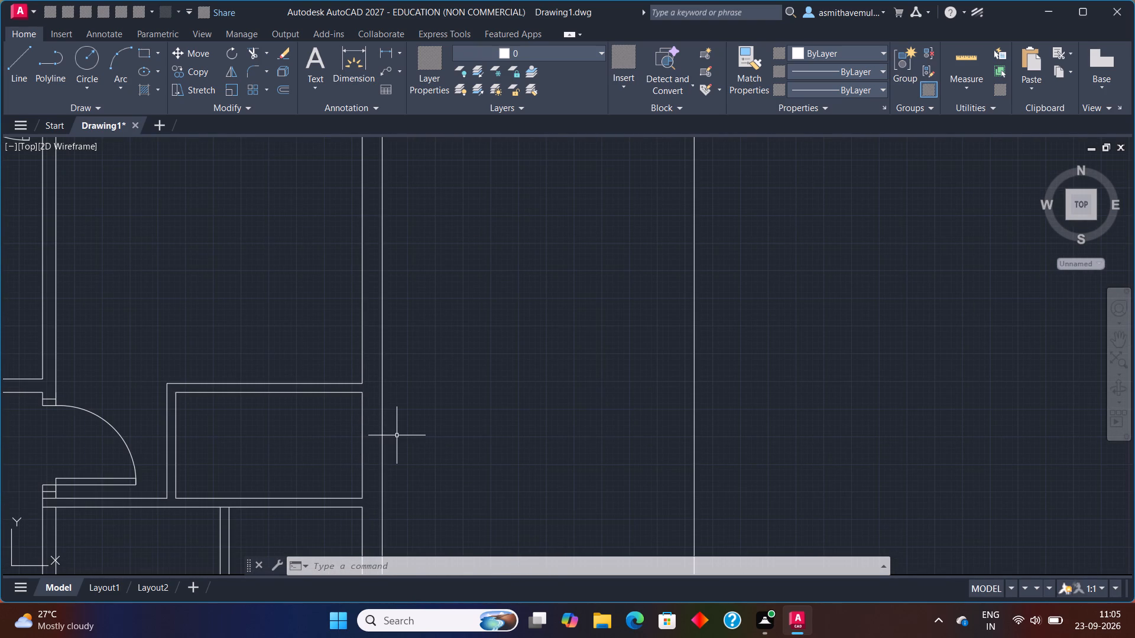
key("l")
key("Return")
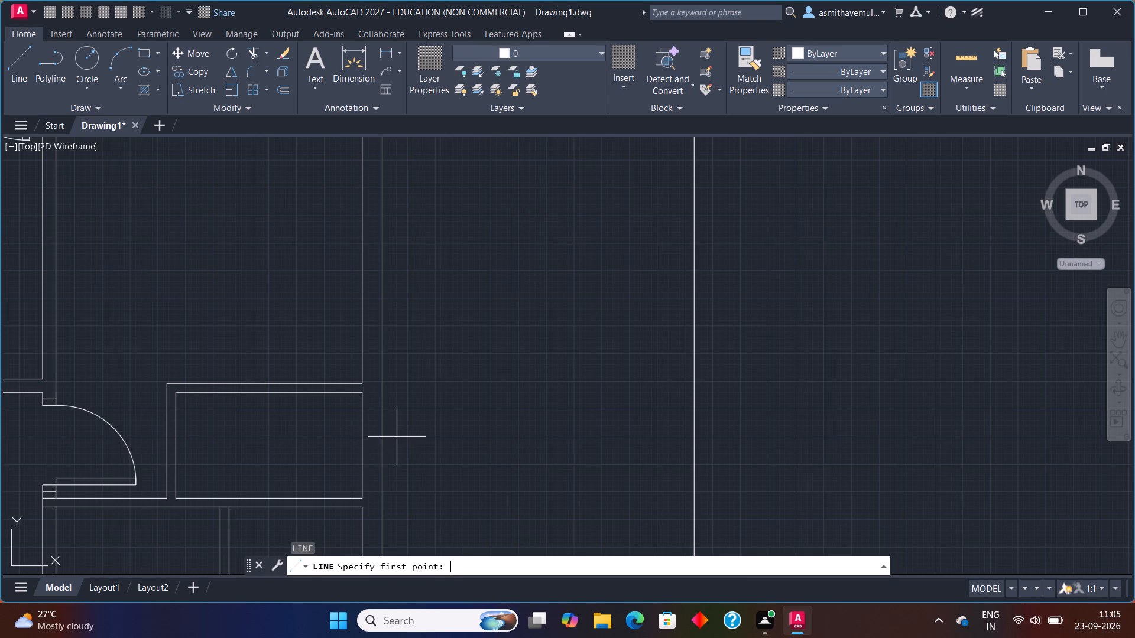
type("FROM")
key("Return")
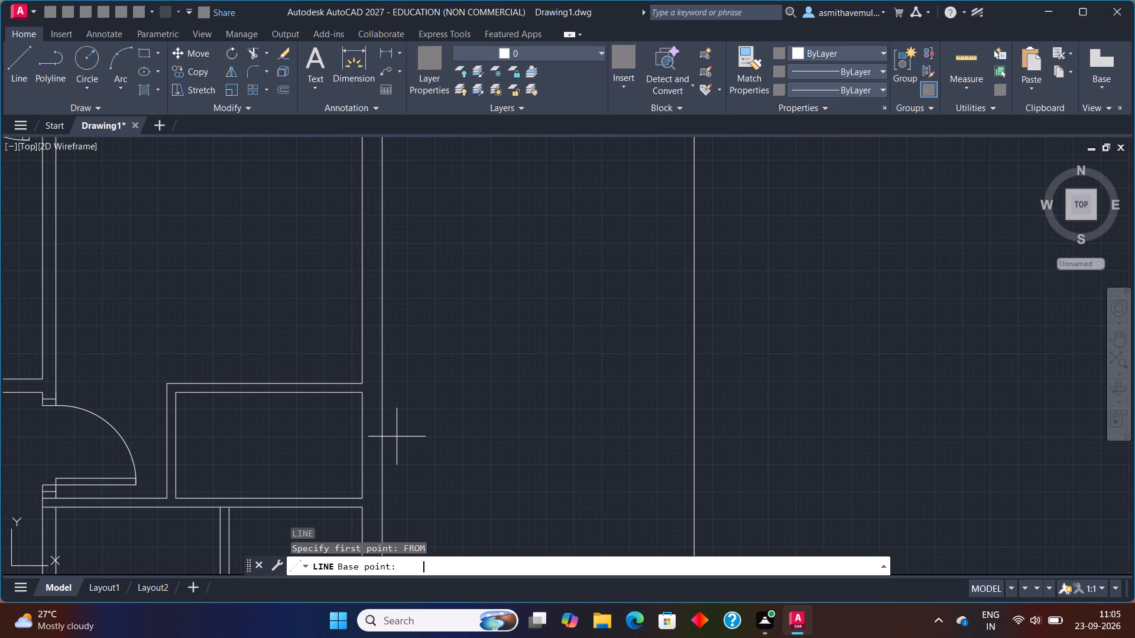
middle_click_drag(367, 419, 424, 319)
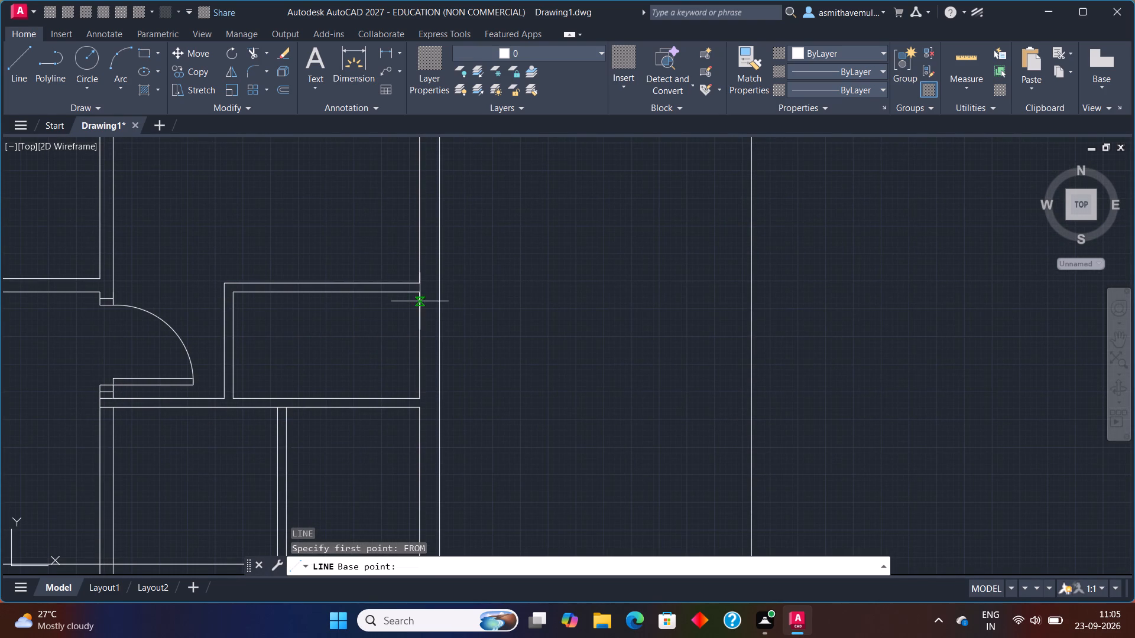
left_click(419, 296)
key("shift+at")
type("-3\",0")
key("Return")
scroll(423, 285, "up", 2)
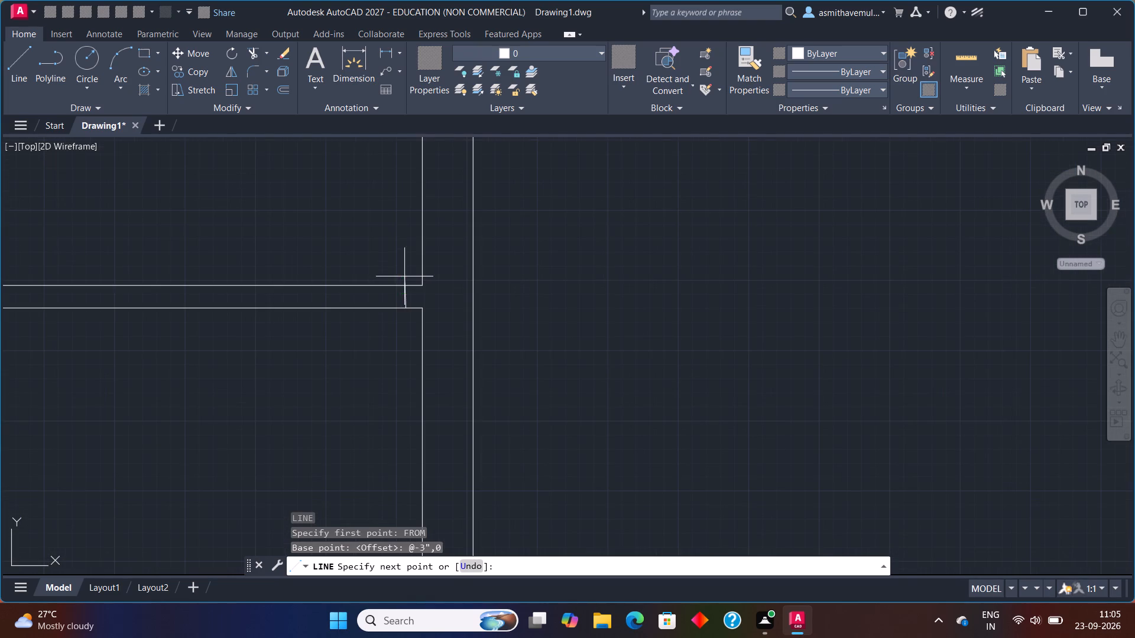
left_click(407, 298)
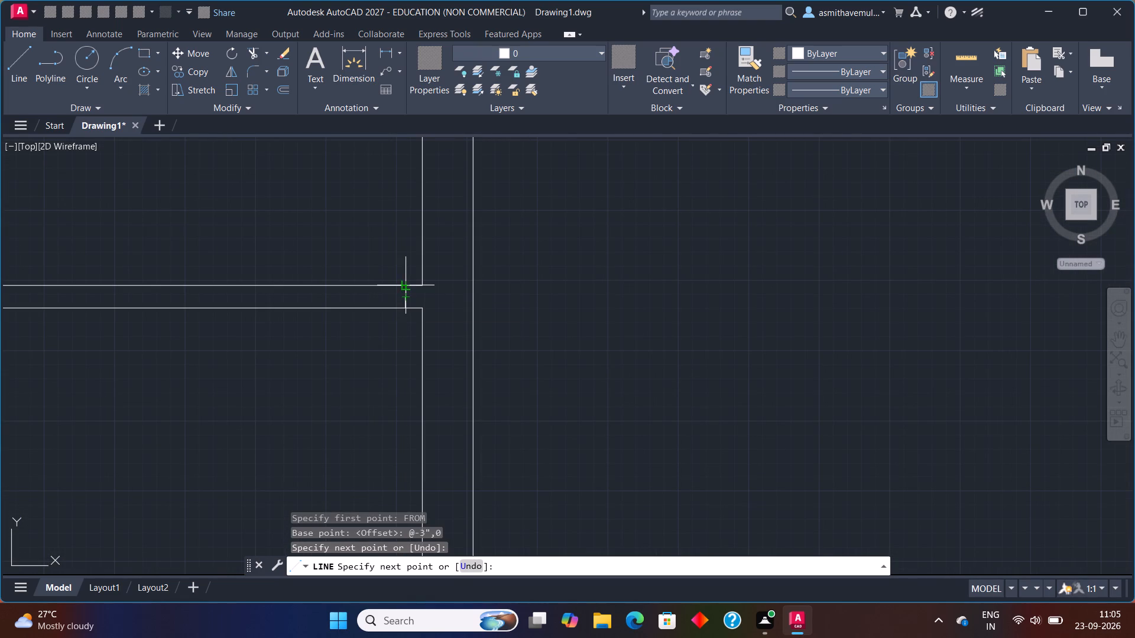
left_click(407, 285)
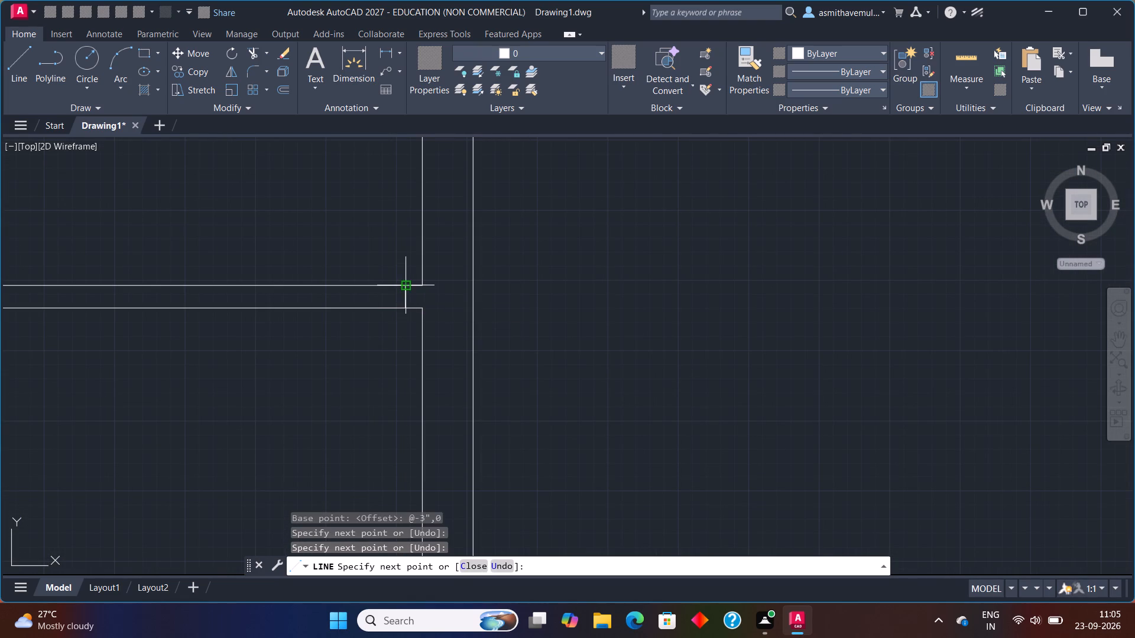
key("Escape")
Join the two short segments crossing the small room's top partition into a single line.
scroll(397, 318, "up", 2)
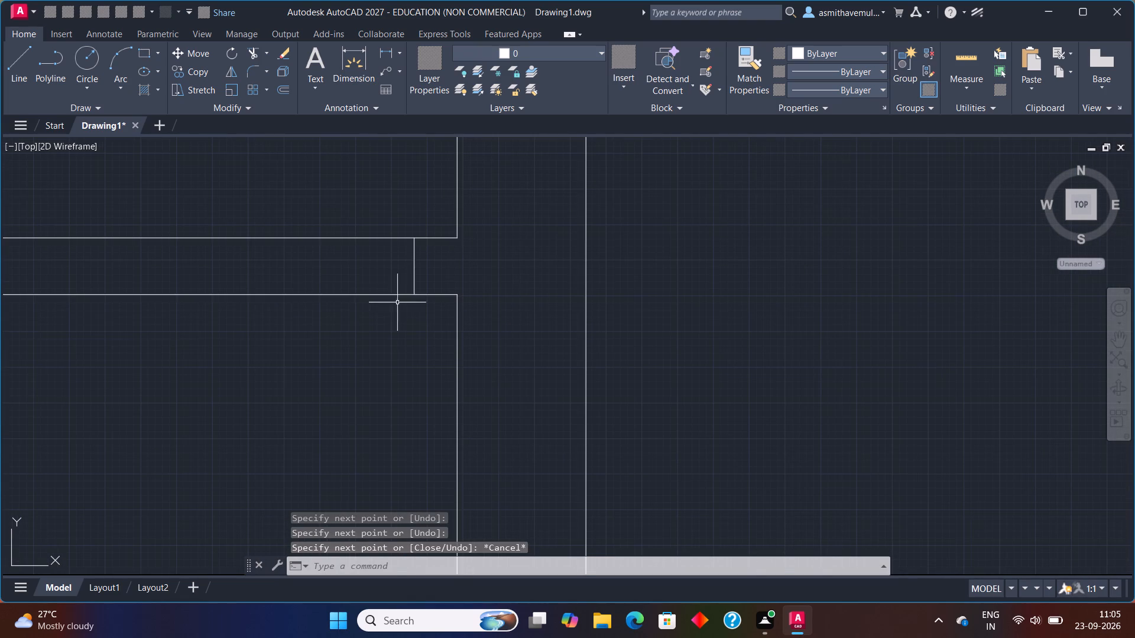
left_click(414, 278)
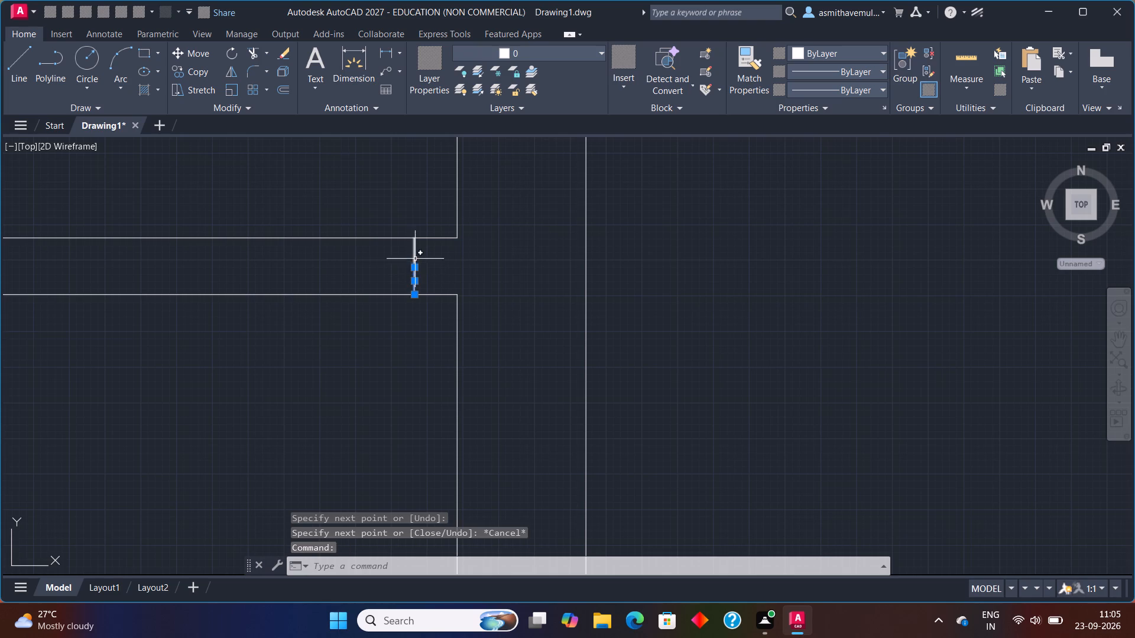
left_click(415, 253)
key("j")
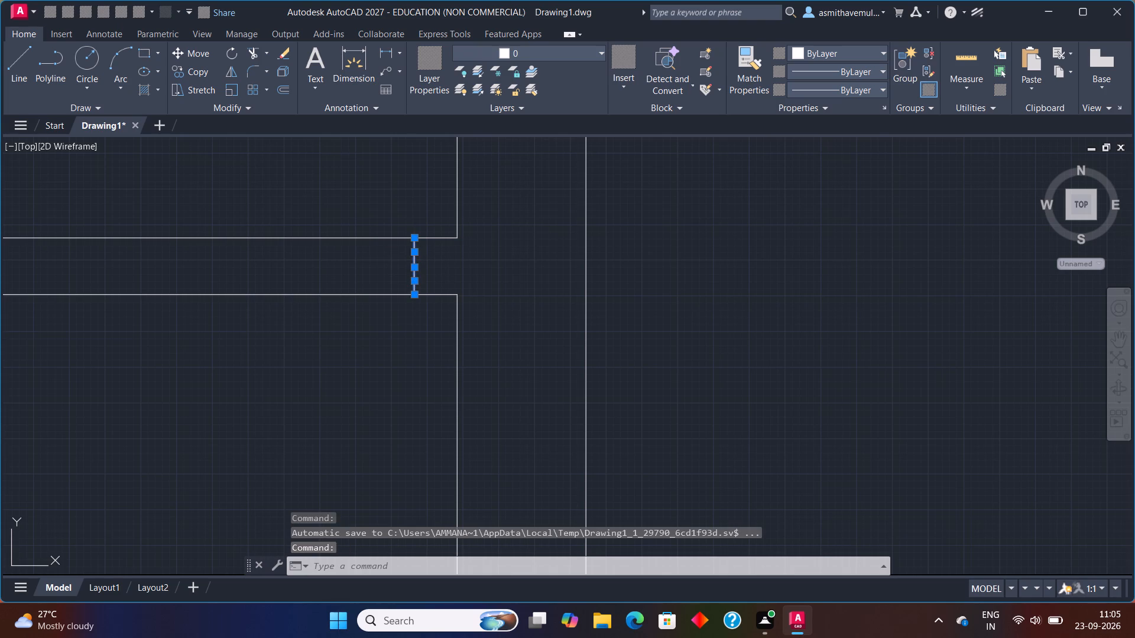
key("Return")
left_click(414, 266)
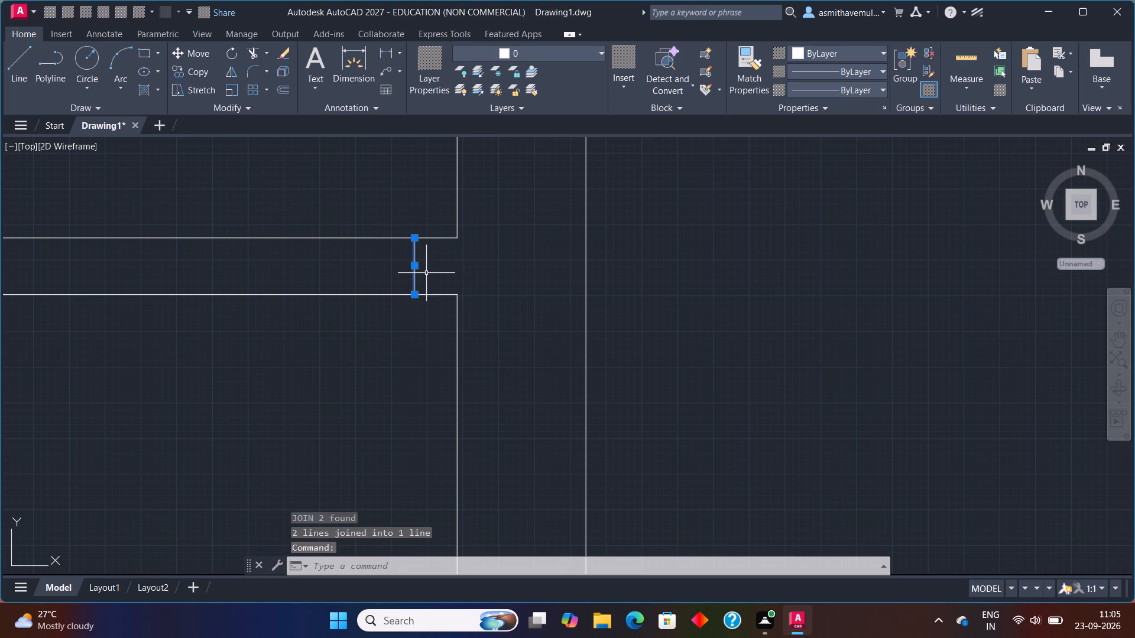
key("Escape")
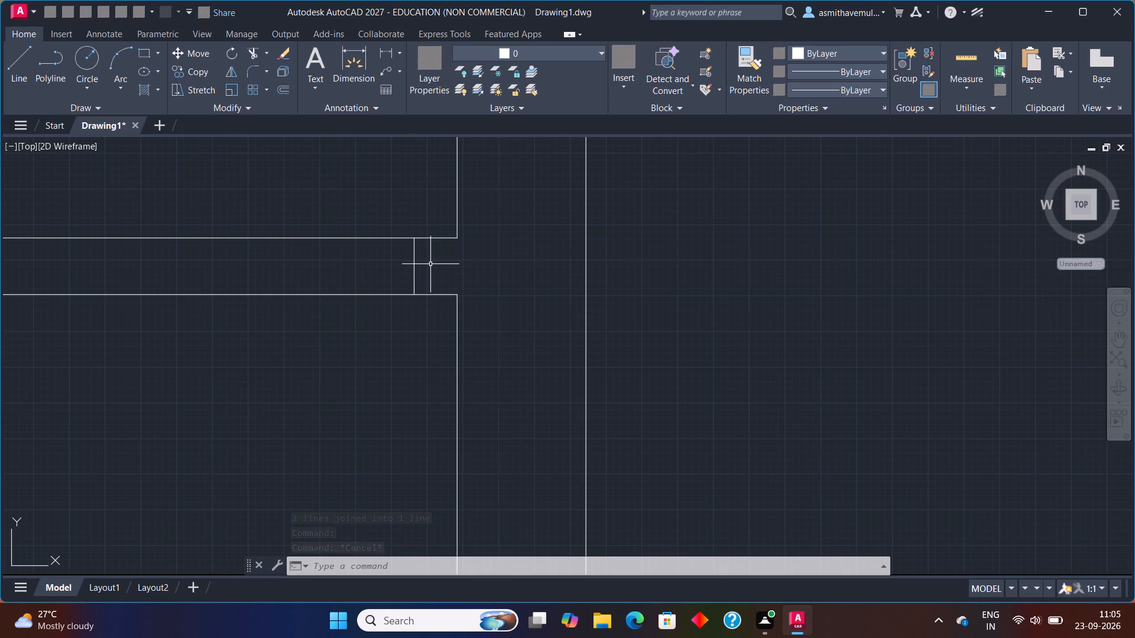
Offset the joined line 3" to the left to form the right-hand door-frame strip.
key("o")
key("Return")
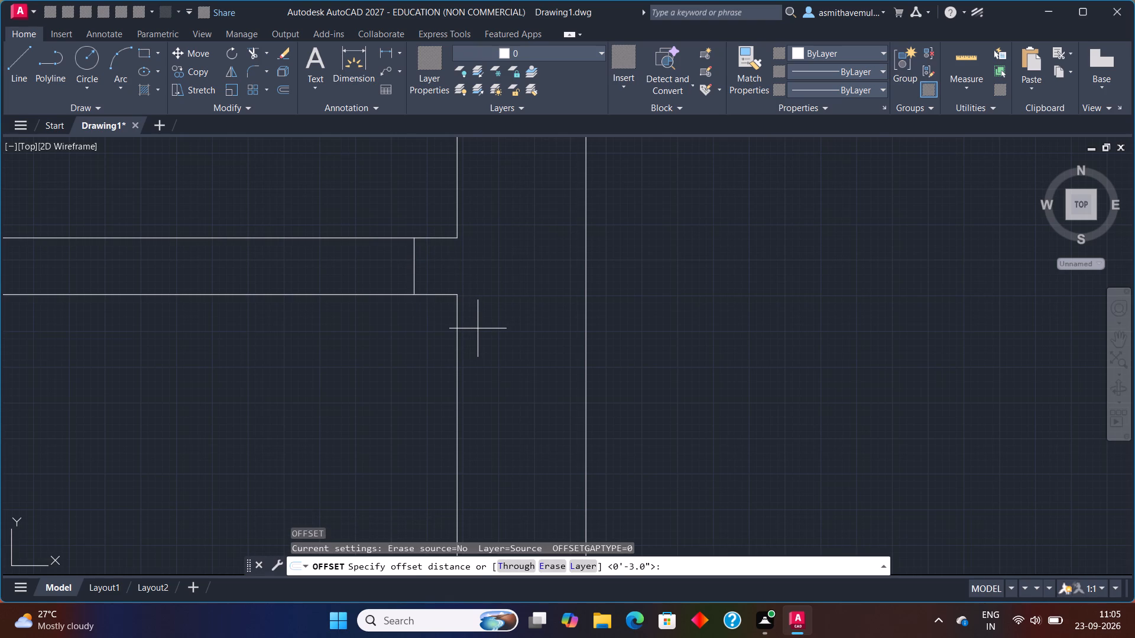
key("3")
key("shift+quotedbl")
key("Return")
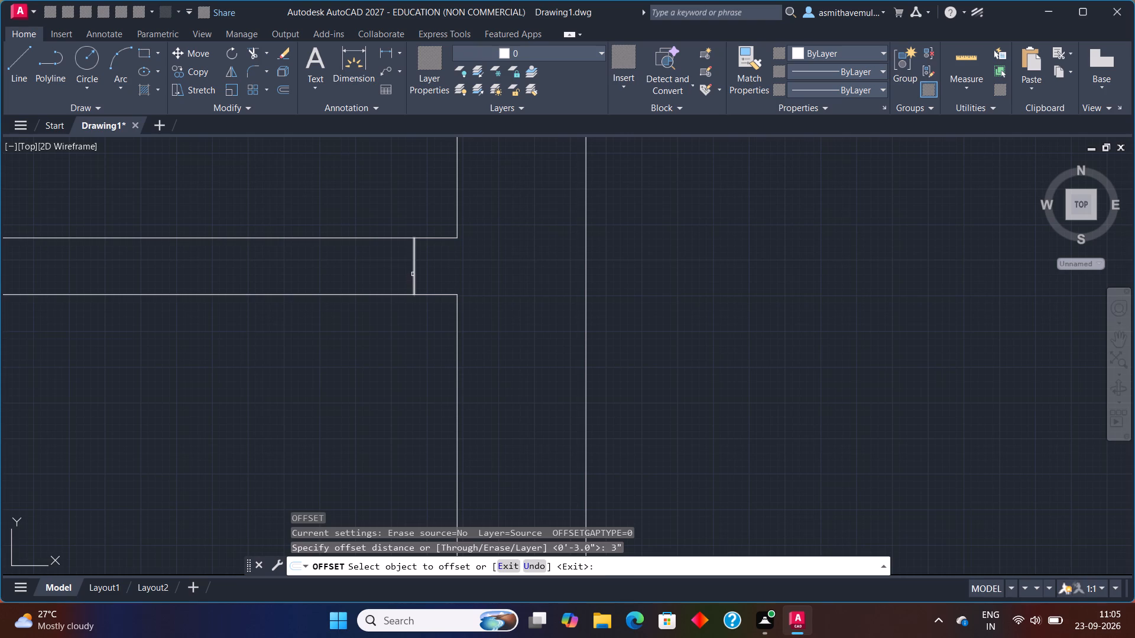
left_click(413, 274)
left_click(404, 274)
scroll(401, 278, "down", 2)
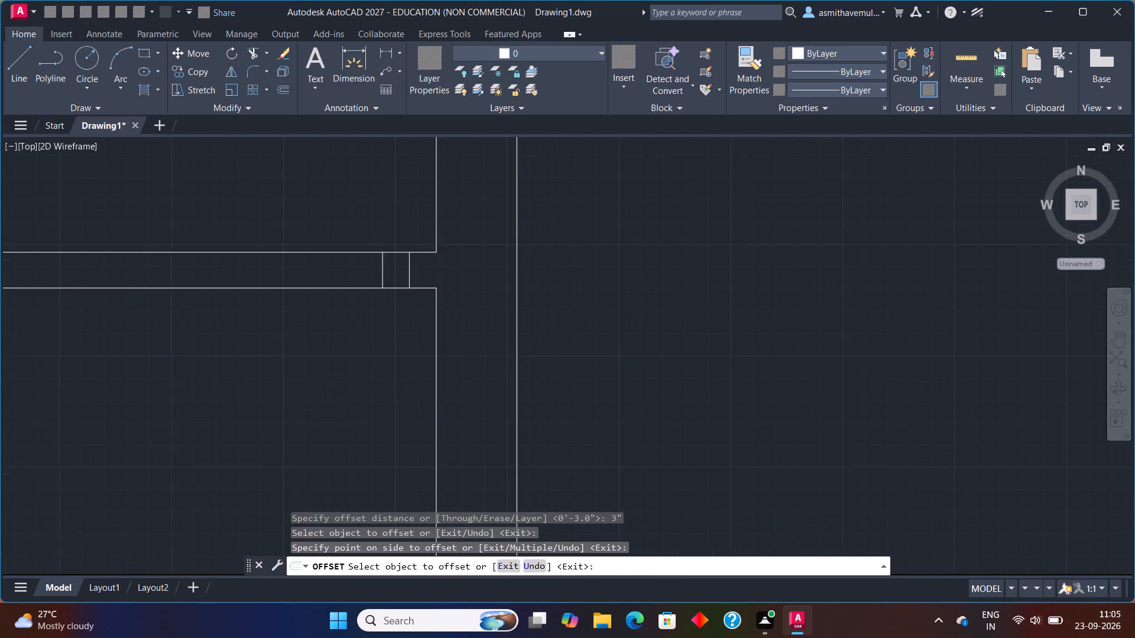
middle_click_drag(312, 299, 450, 299)
key("Escape")
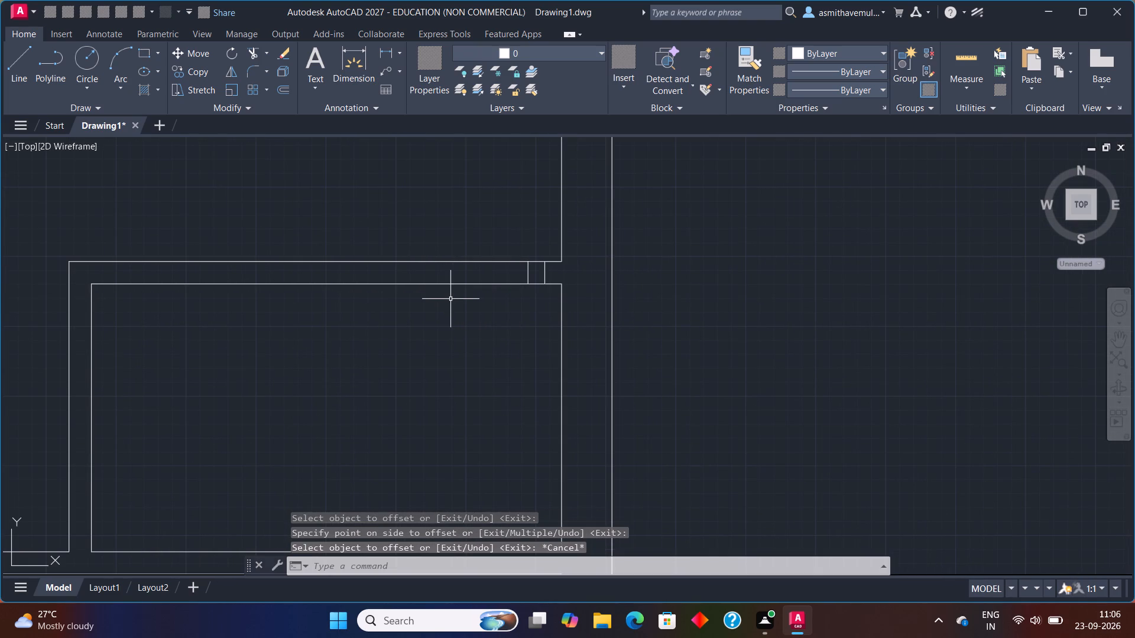
Offset the frame strip's left line 3' to the left to mark the far side of the door opening.
key("o")
key("Return")
key("3")
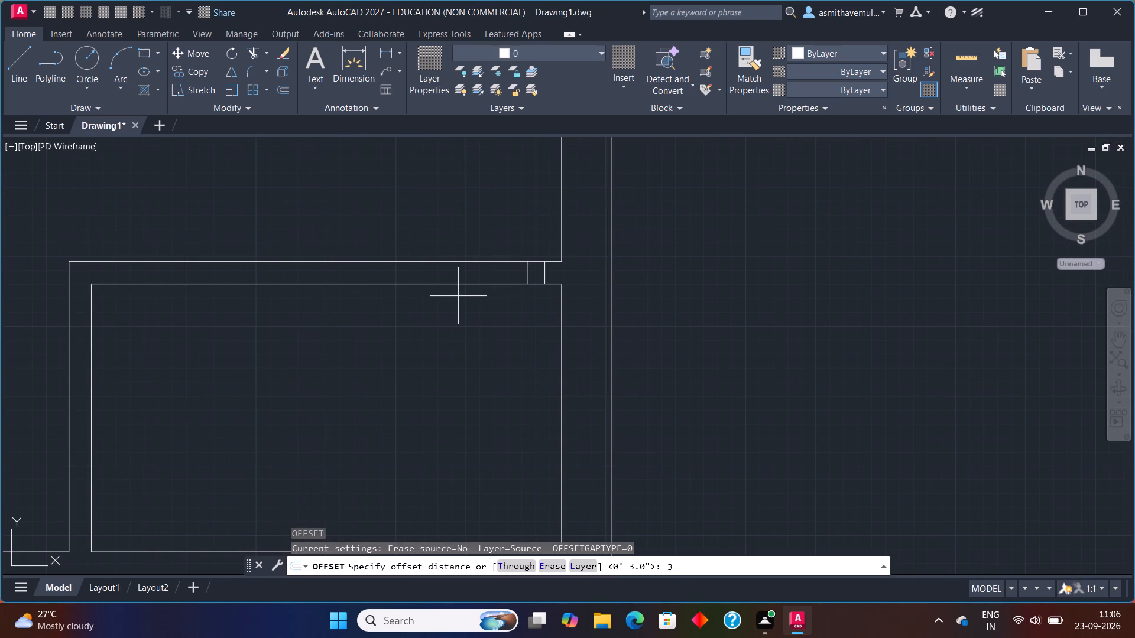
key("apostrophe")
key("Return")
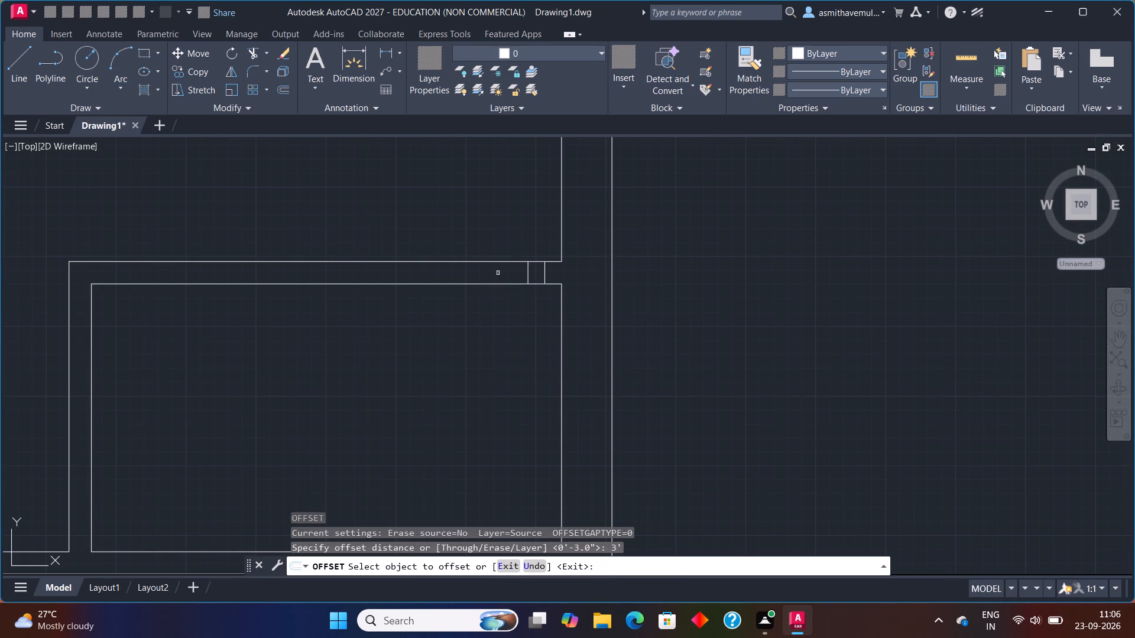
scroll(500, 272, "up", 1)
left_click(542, 272)
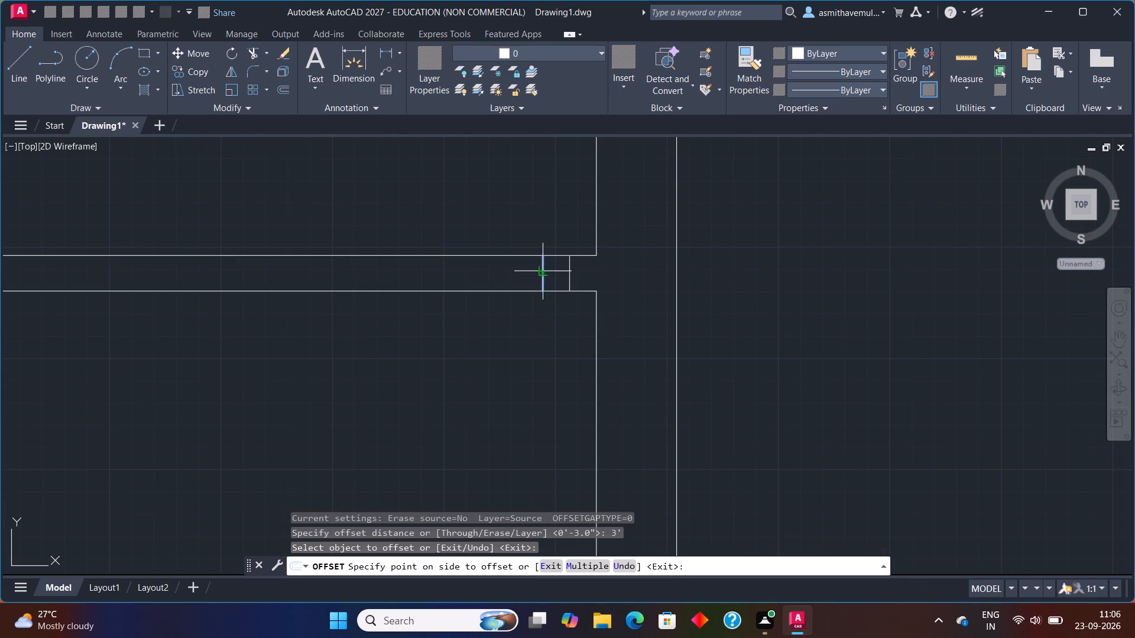
left_click(446, 275)
key("Escape")
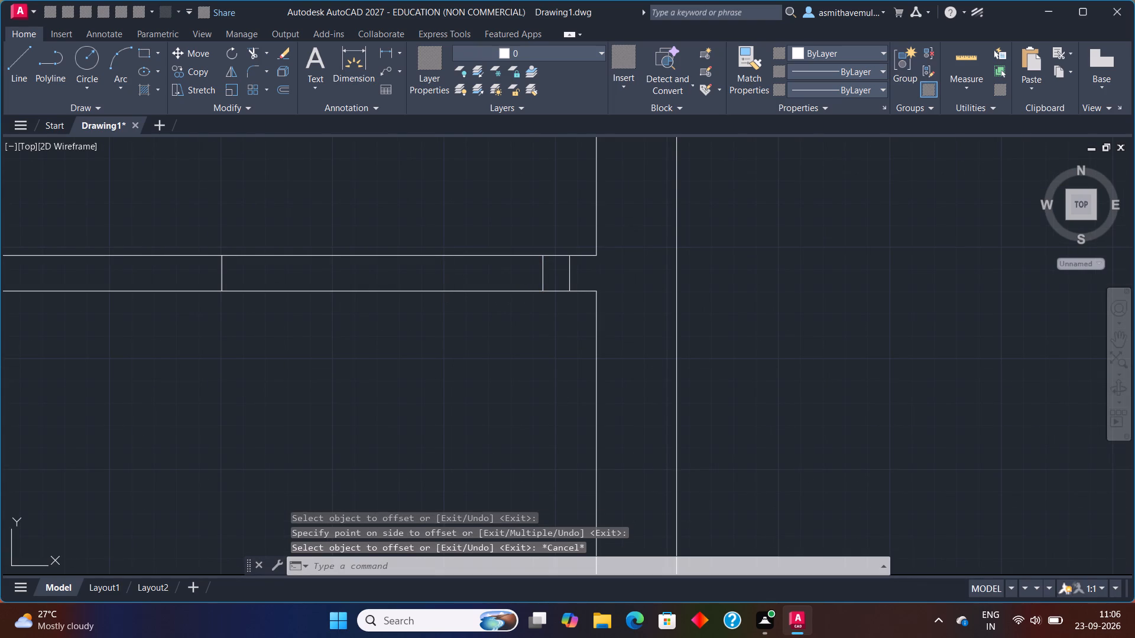
Offset the opening's far-side line 3" to the left to form the left-hand door-frame strip.
key("o")
key("Return")
key("3")
key("shift+quotedbl")
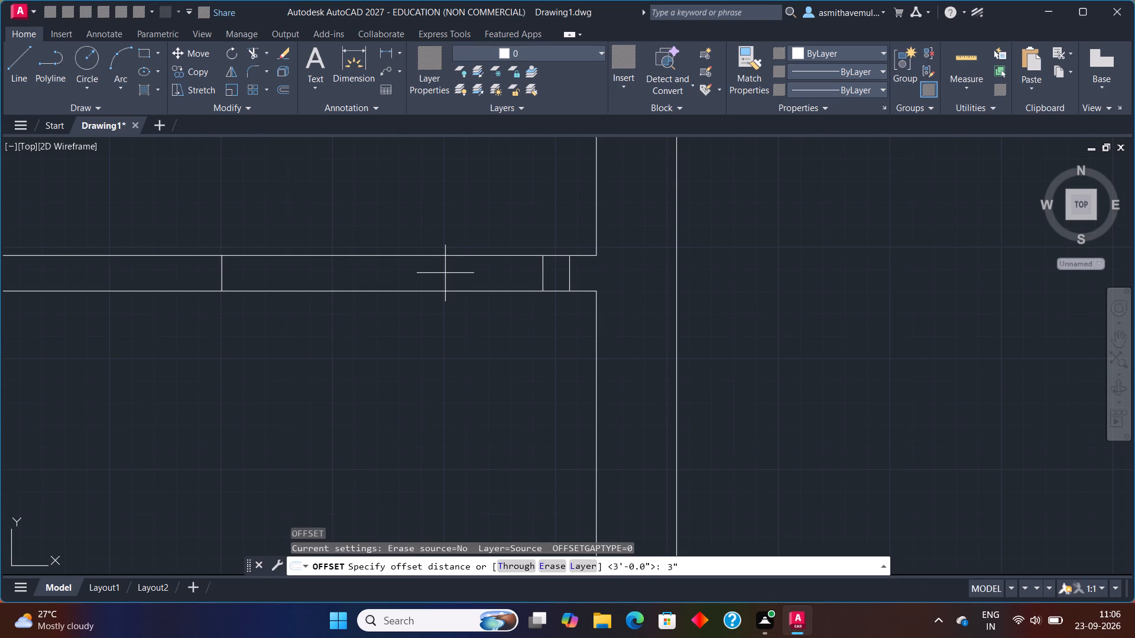
key("Return")
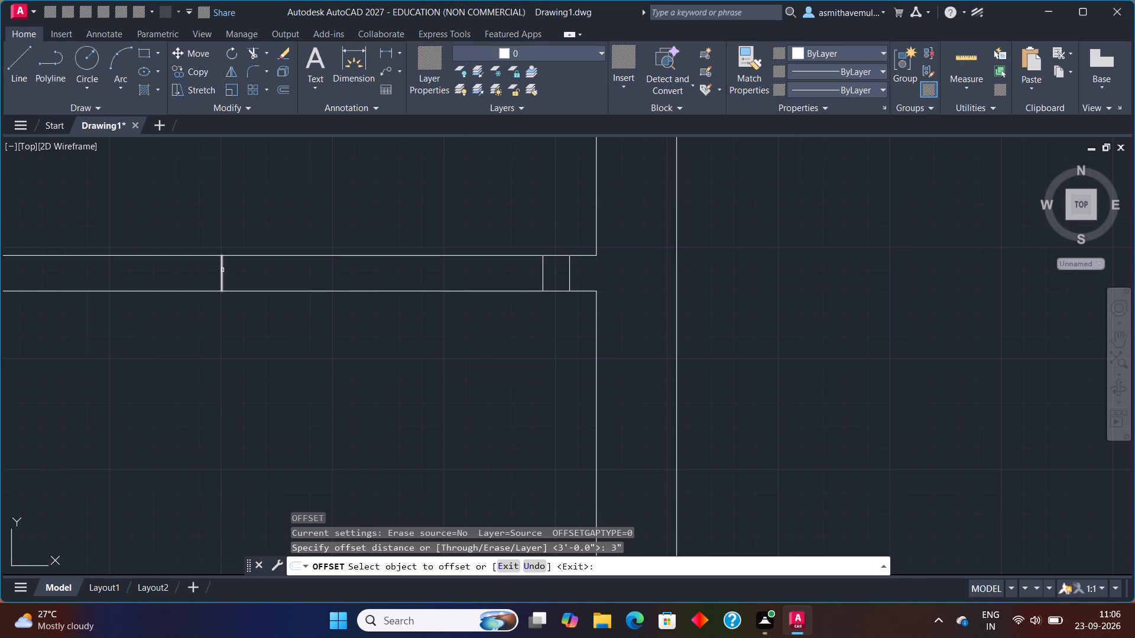
left_click(222, 270)
left_click(166, 268)
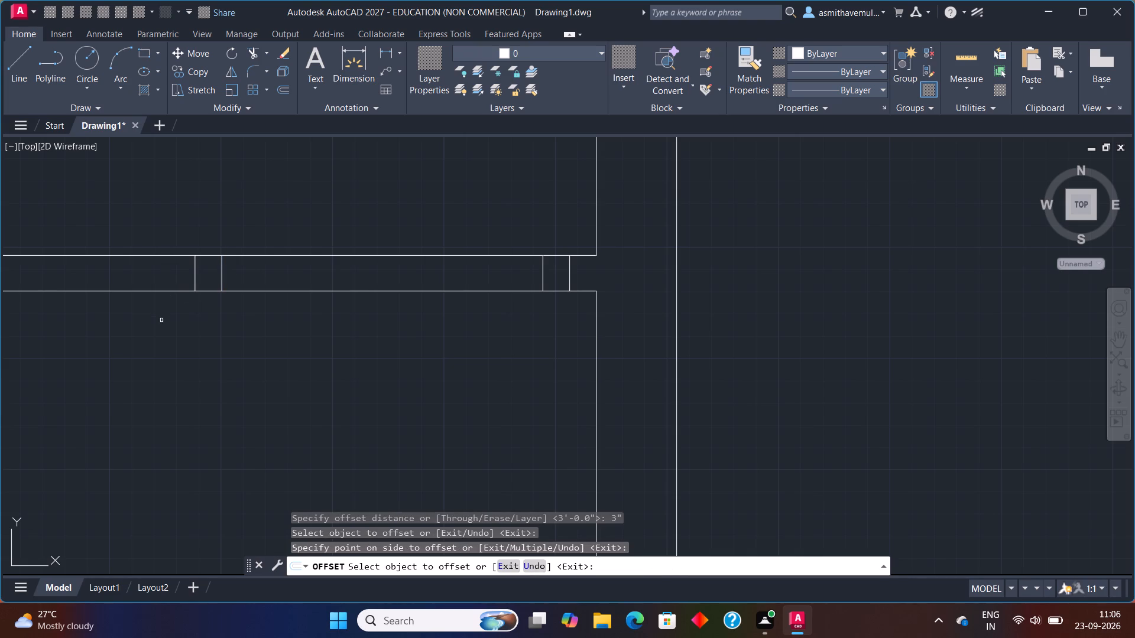
key("Escape")
Trim both horizontal partition lines between the two frame strips to open the 3' doorway.
key("t")
key("r")
type("IM")
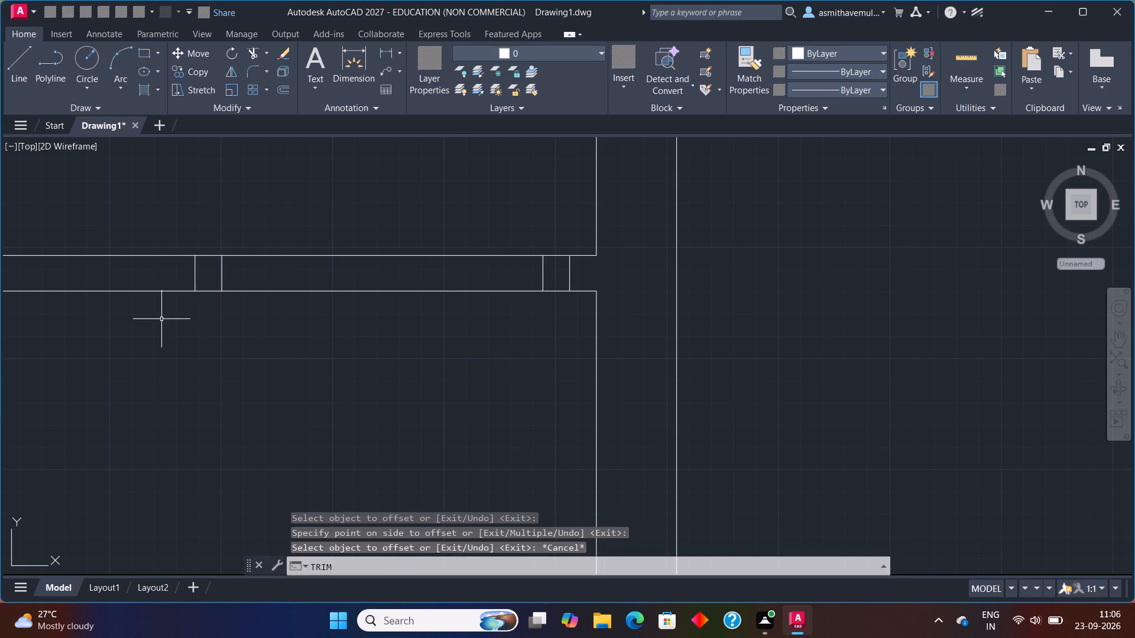
key("Return")
left_click_drag(340, 233, 355, 402)
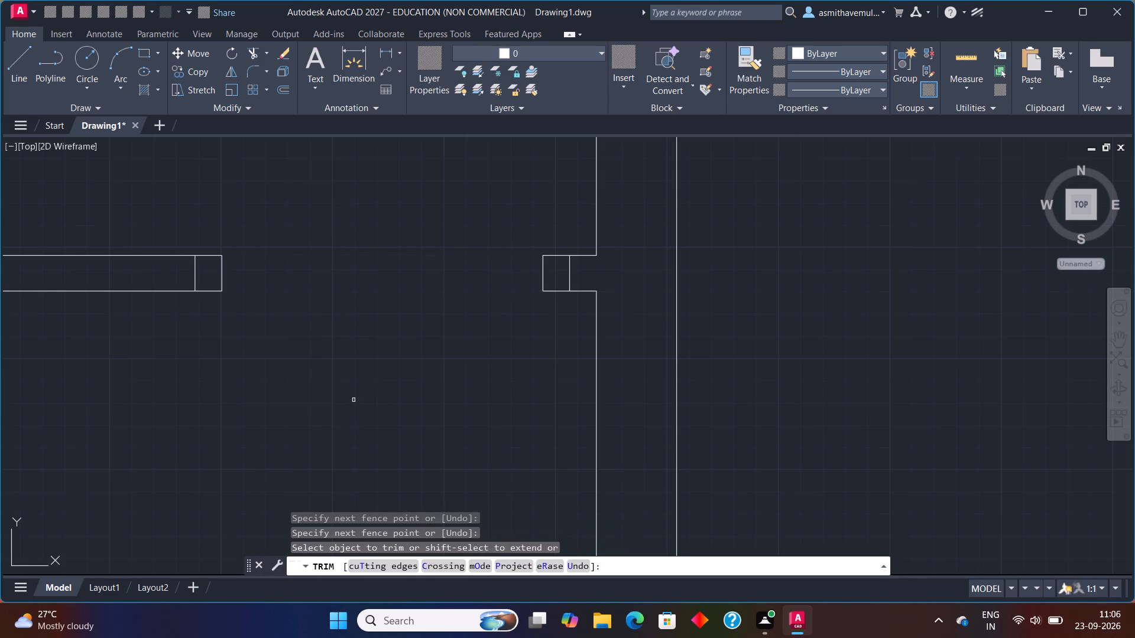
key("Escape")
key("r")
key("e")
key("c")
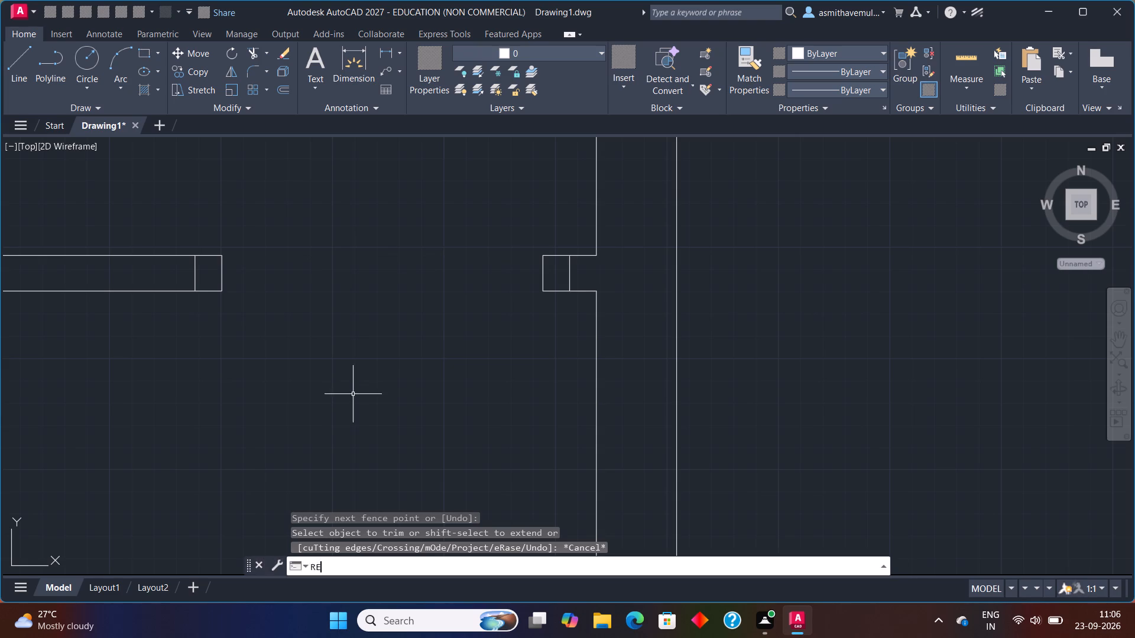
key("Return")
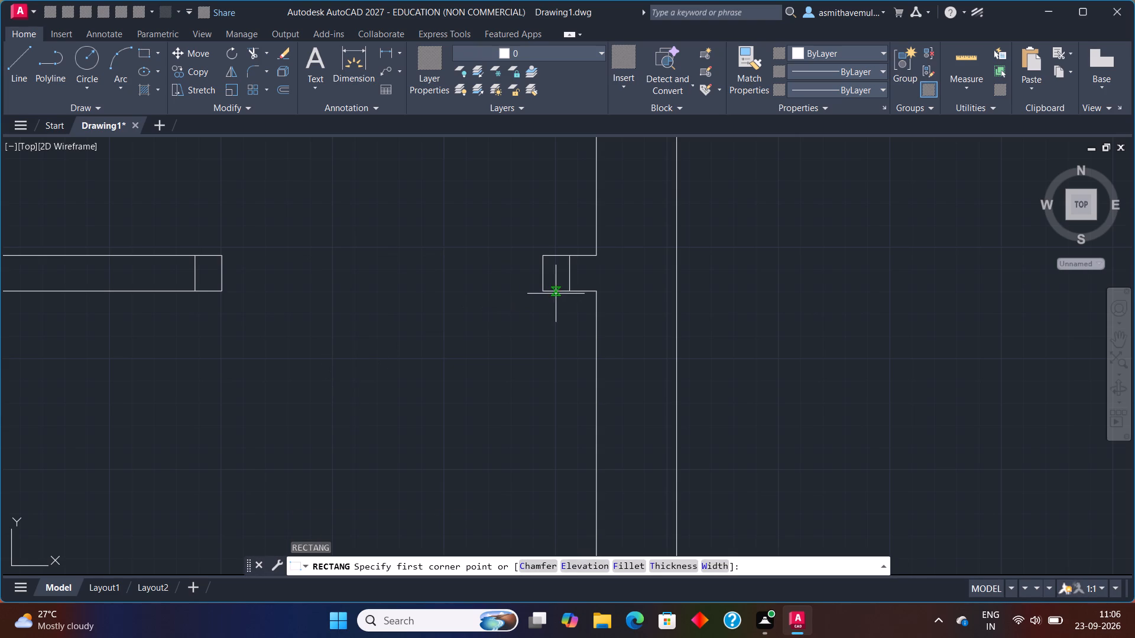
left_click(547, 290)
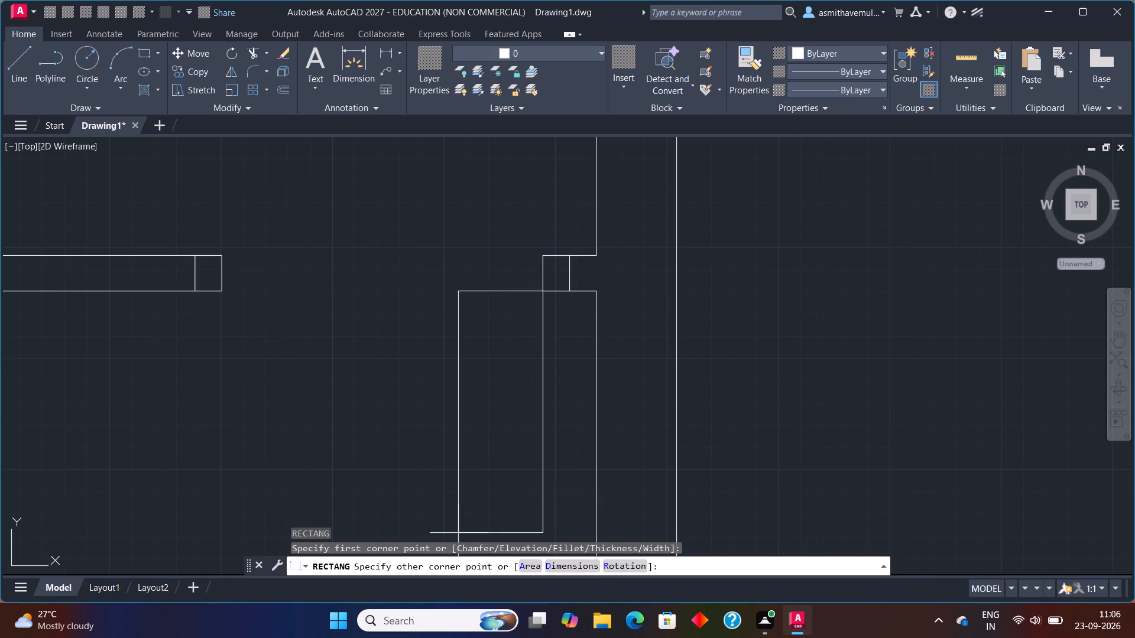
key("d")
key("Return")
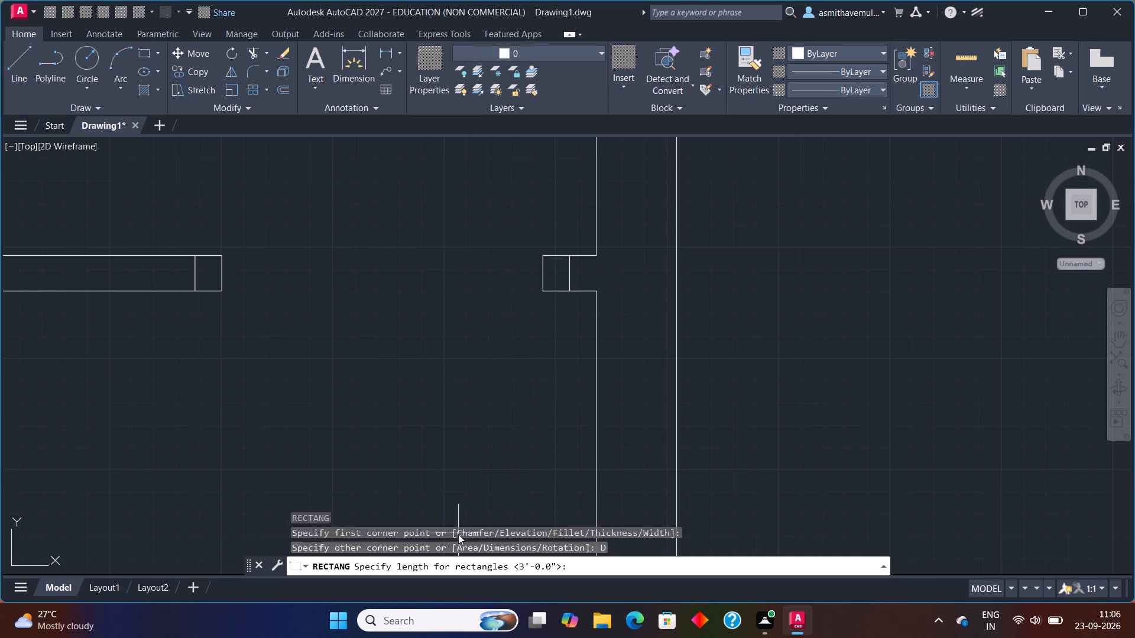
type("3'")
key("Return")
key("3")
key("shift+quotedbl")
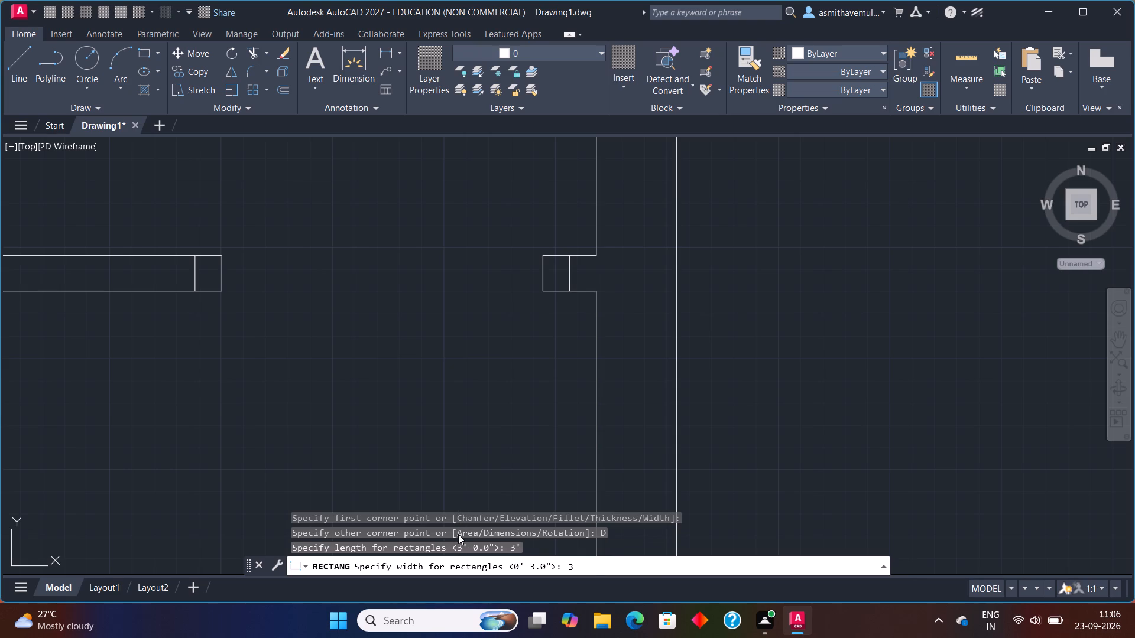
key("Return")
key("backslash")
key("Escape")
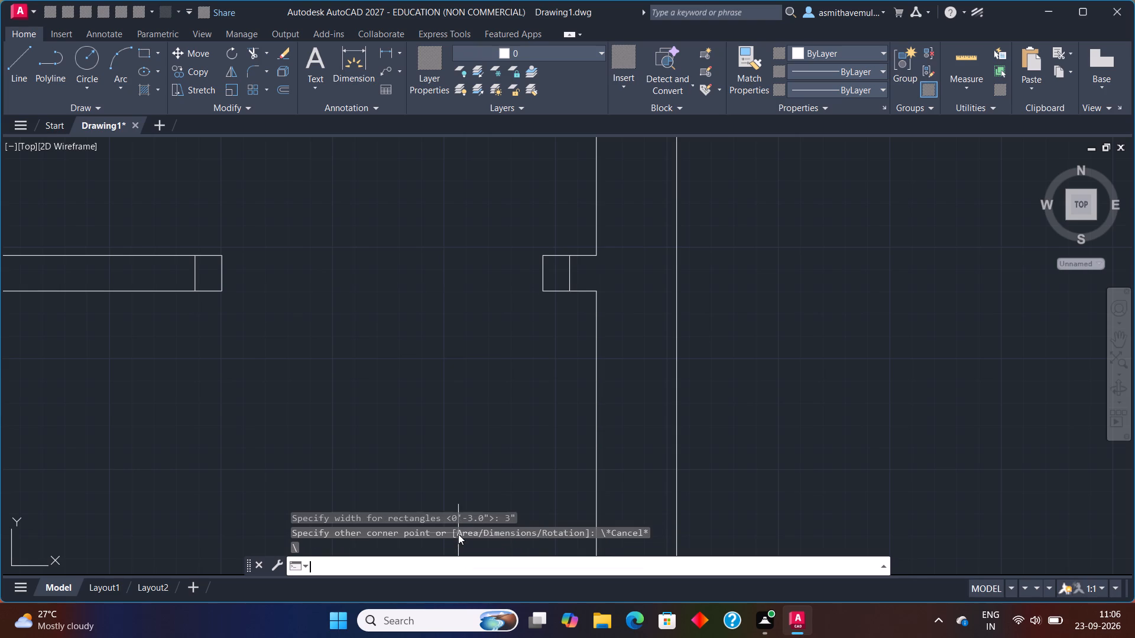
Draw a 3" by 3' rectangular door leaf hanging down from the lower-left corner of the doorway's right-hand frame.
key("r")
type("EC")
key("Return")
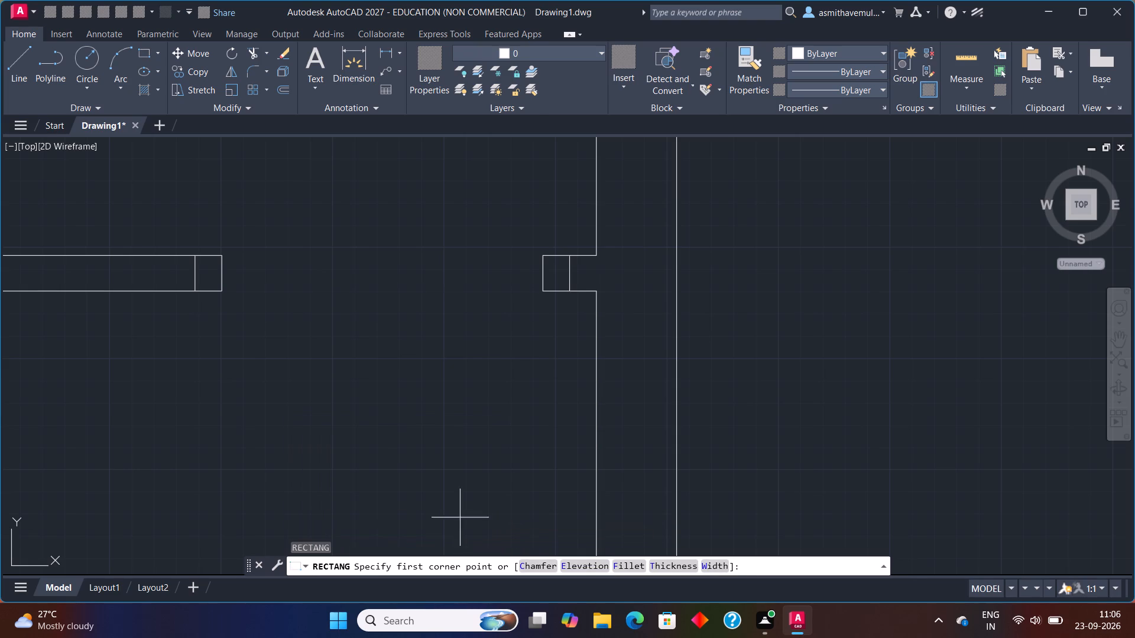
left_click(546, 287)
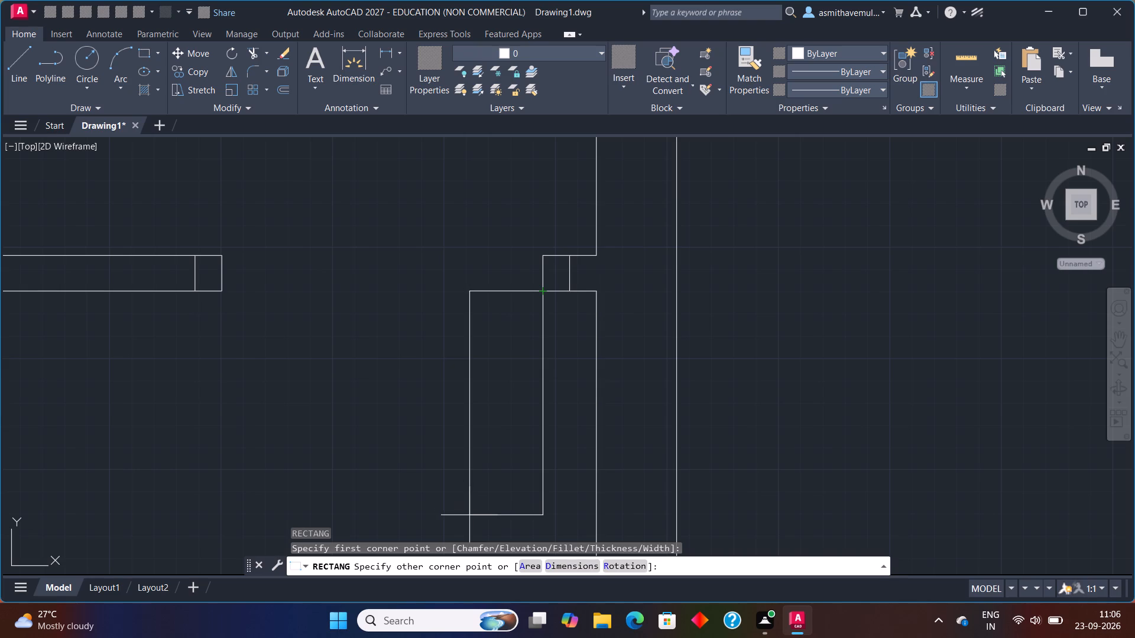
key("d")
key("Return")
key("3")
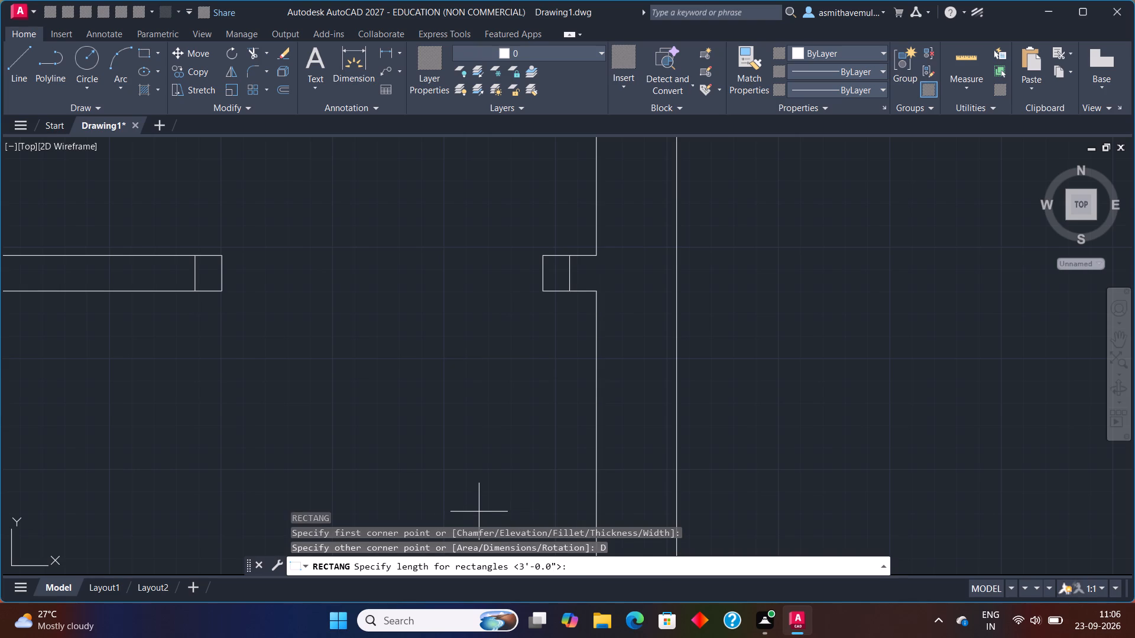
key("shift+quotedbl")
key("Return")
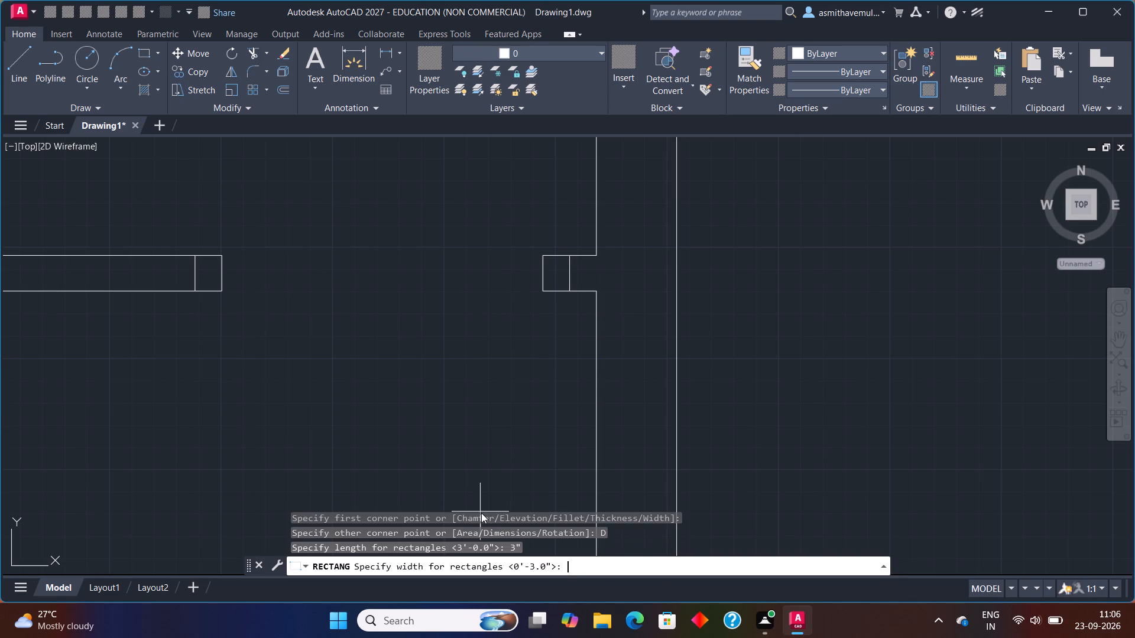
key("3")
key("apostrophe")
key("Return")
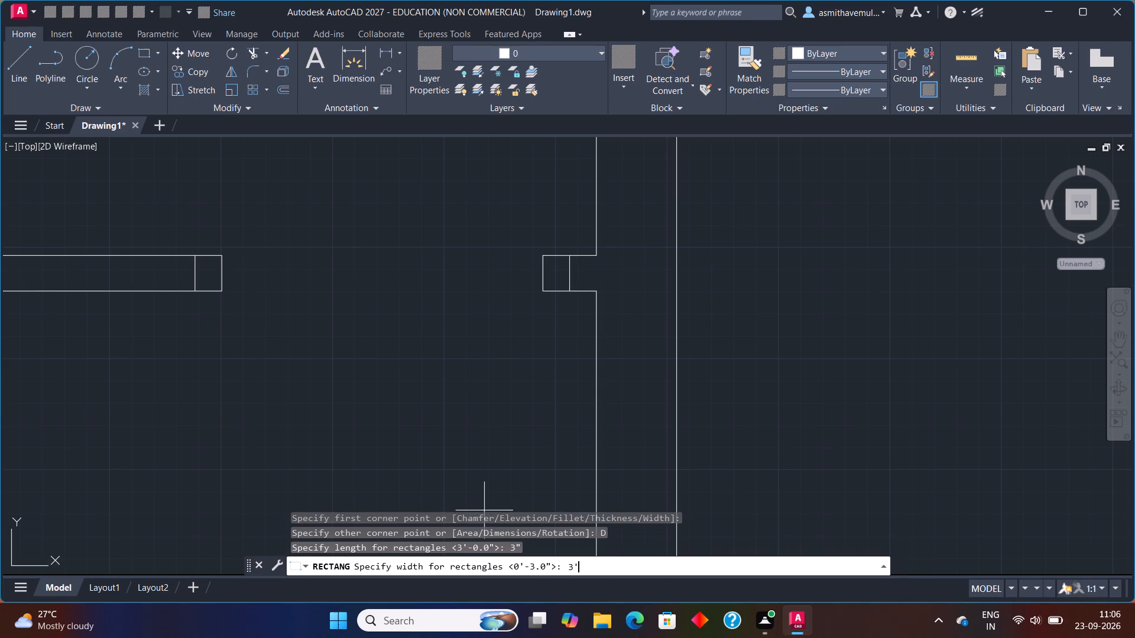
left_click(484, 512)
scroll(507, 419, "down", 1)
middle_click_drag(514, 458, 514, 458)
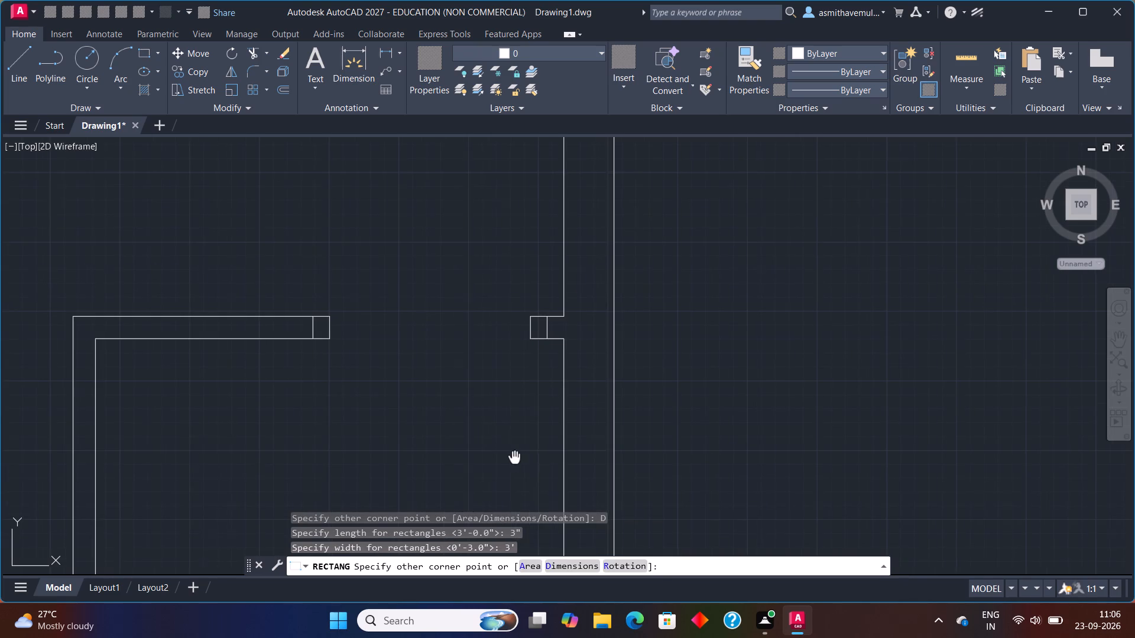
middle_click_drag(514, 458, 540, 320)
left_click(537, 318)
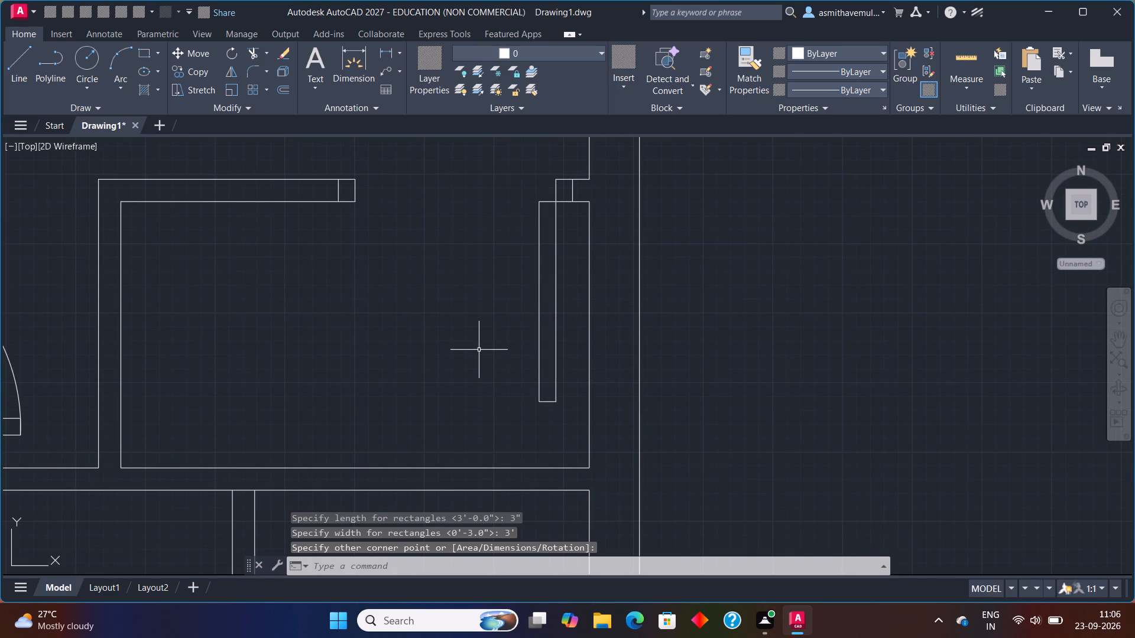
Draw the door-swing arc from the leaf's lower-right corner to the lower inner corner of the left-hand frame.
type("AR")
key("c")
key("Return")
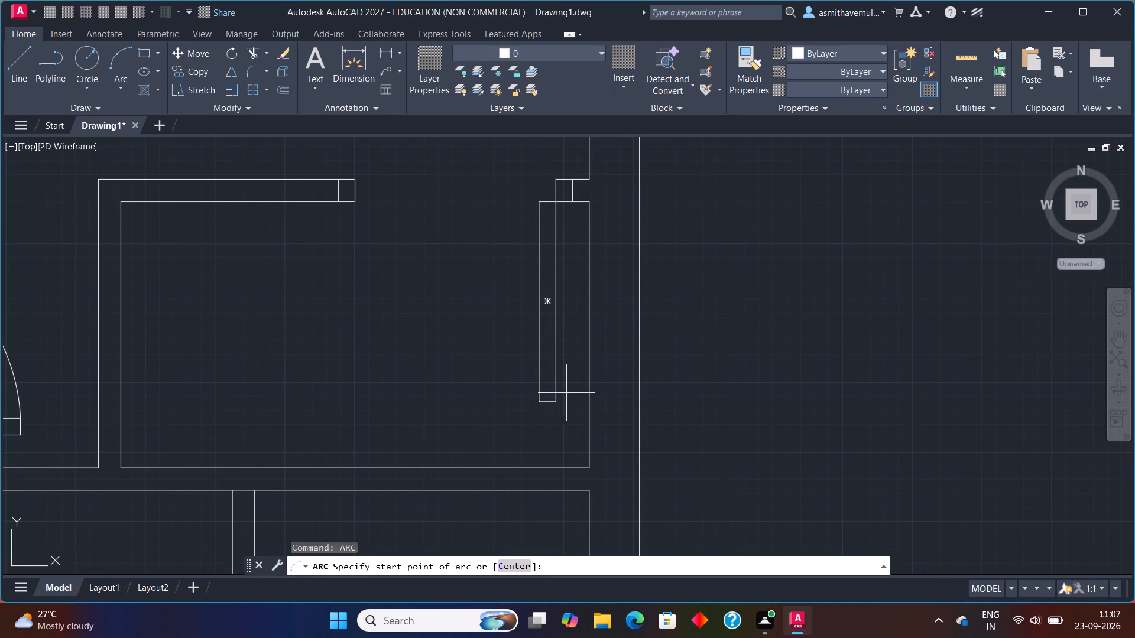
left_click(554, 403)
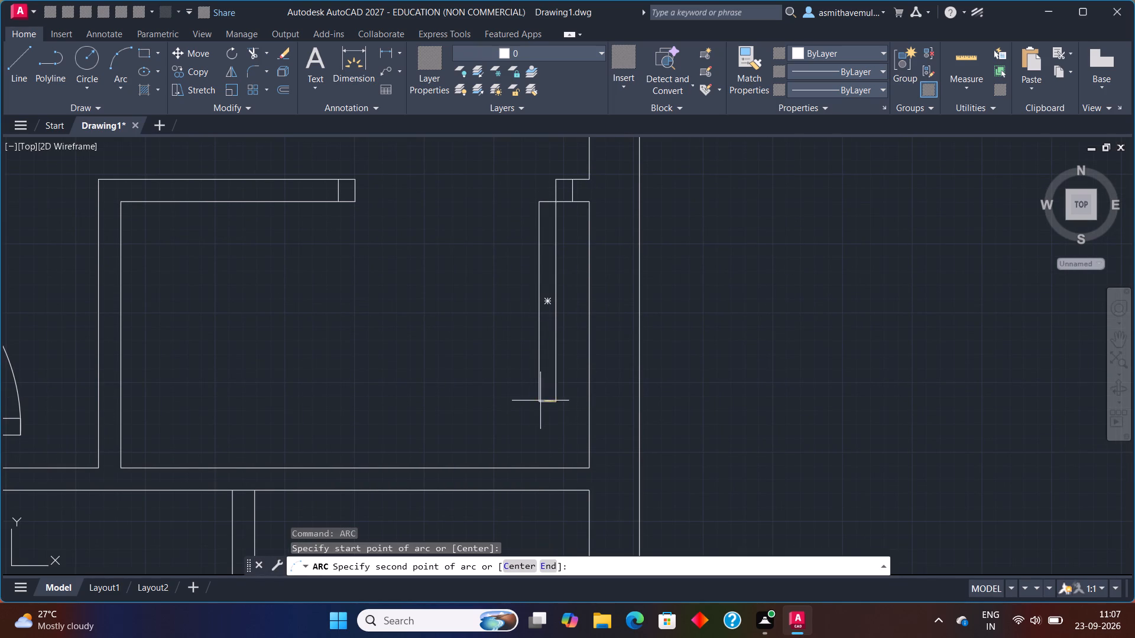
left_click(546, 403)
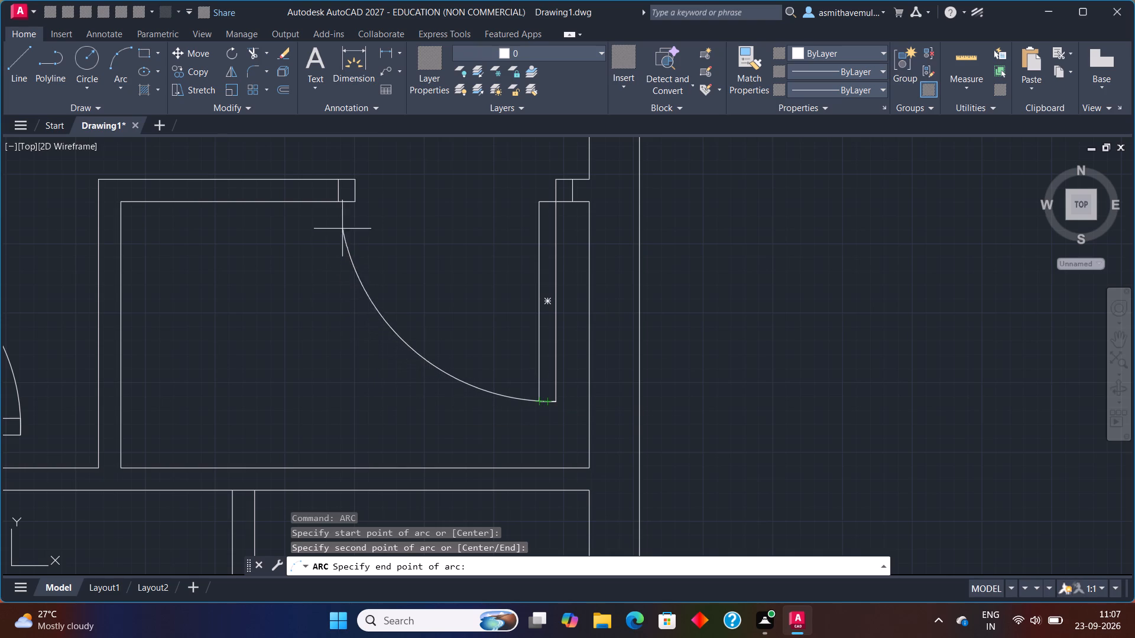
left_click(354, 202)
scroll(524, 338, "down", 1)
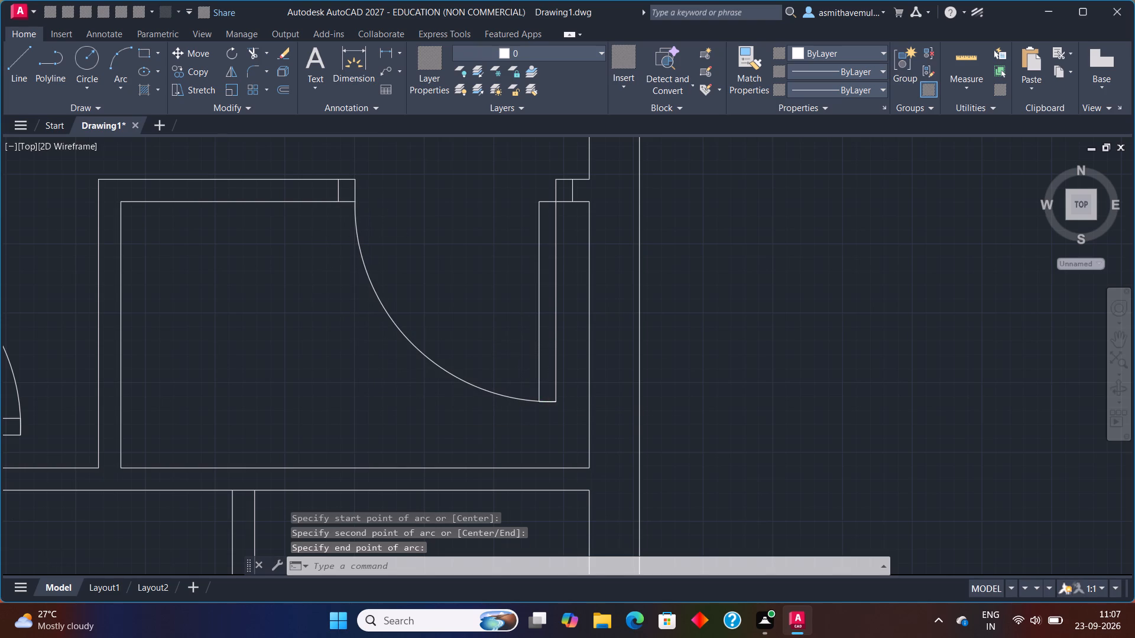
scroll(527, 368, "up", 6)
scroll(535, 380, "down", 1)
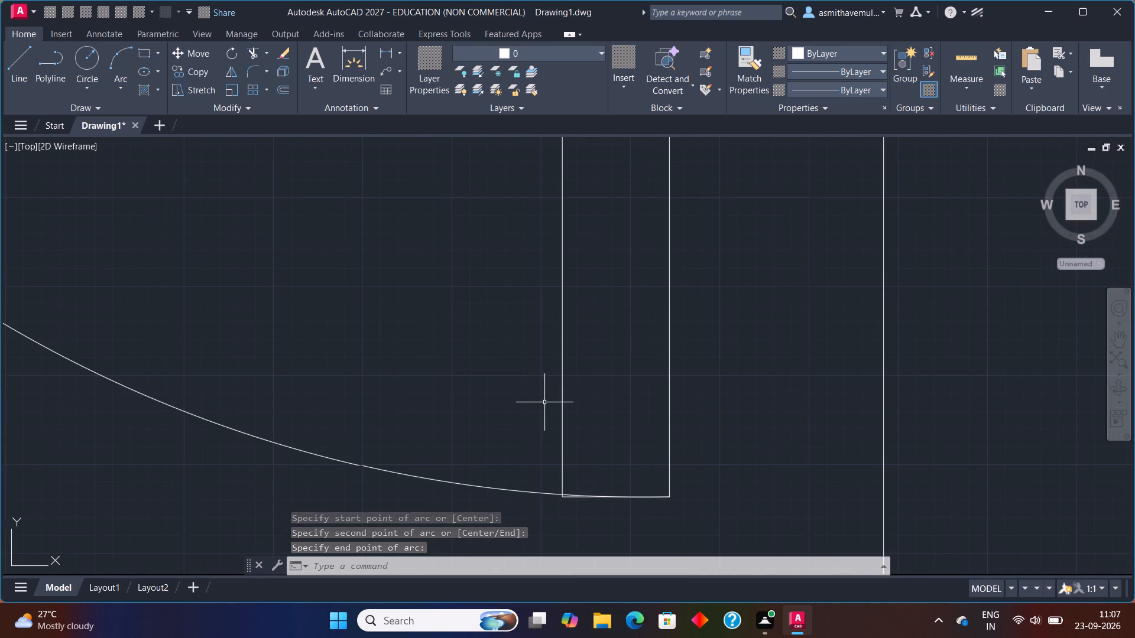
scroll(545, 403, "down", 1)
key("Escape")
Extend the right line of the vertical partition below the first door up across the horizontal partition to its upper line.
scroll(559, 362, "down", 5)
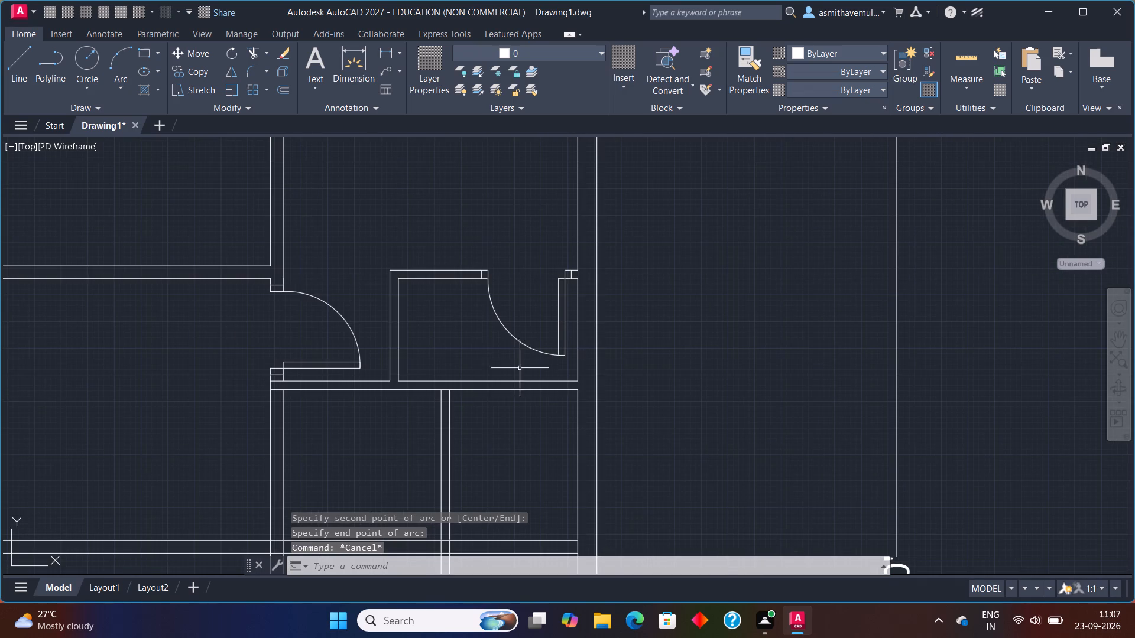
middle_click_drag(498, 395, 581, 357)
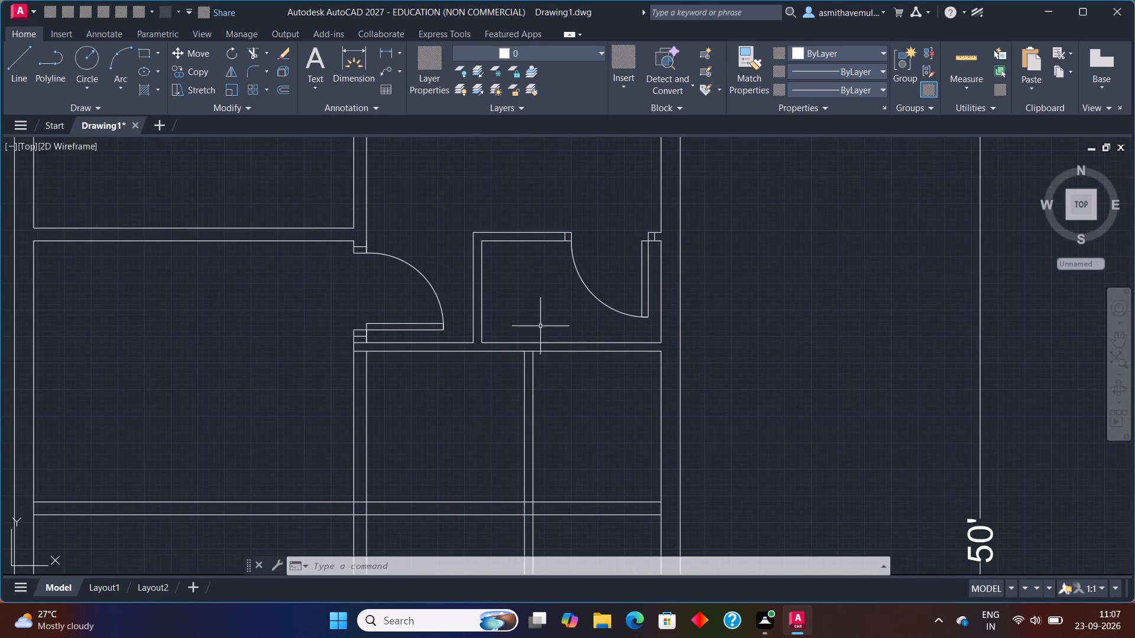
middle_click_drag(491, 440, 505, 370)
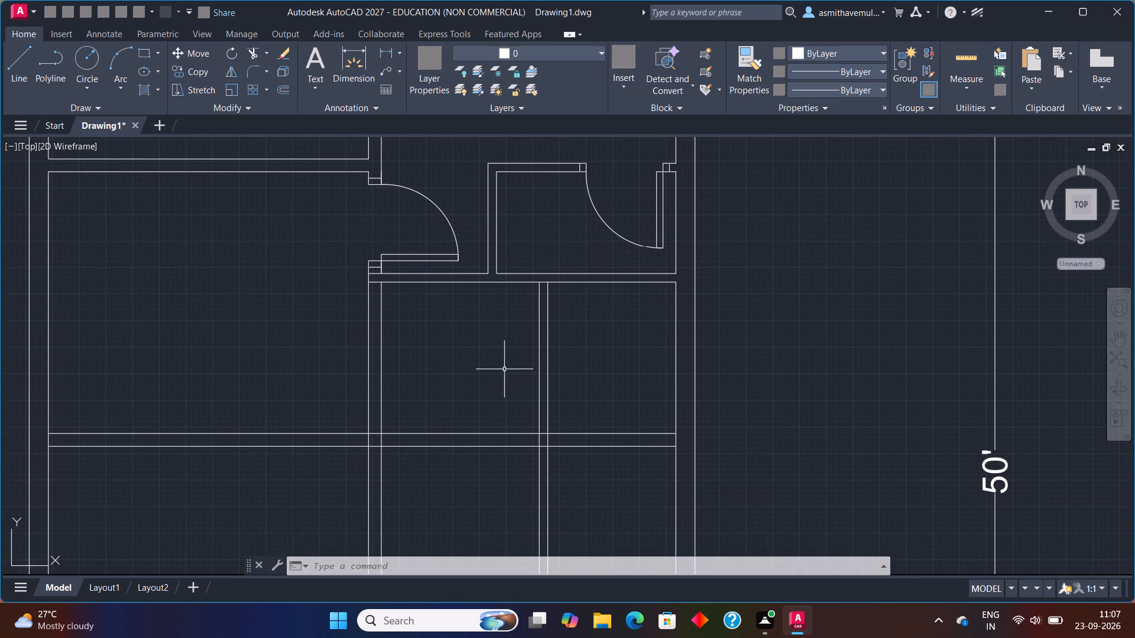
scroll(387, 324, "up", 1)
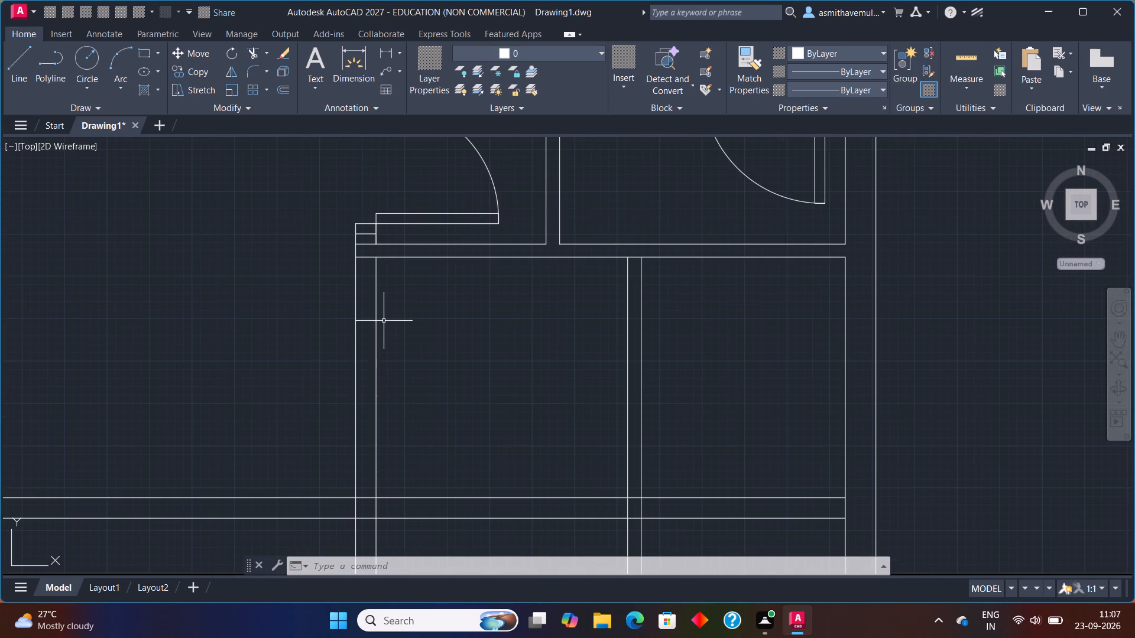
scroll(373, 296, "up", 1)
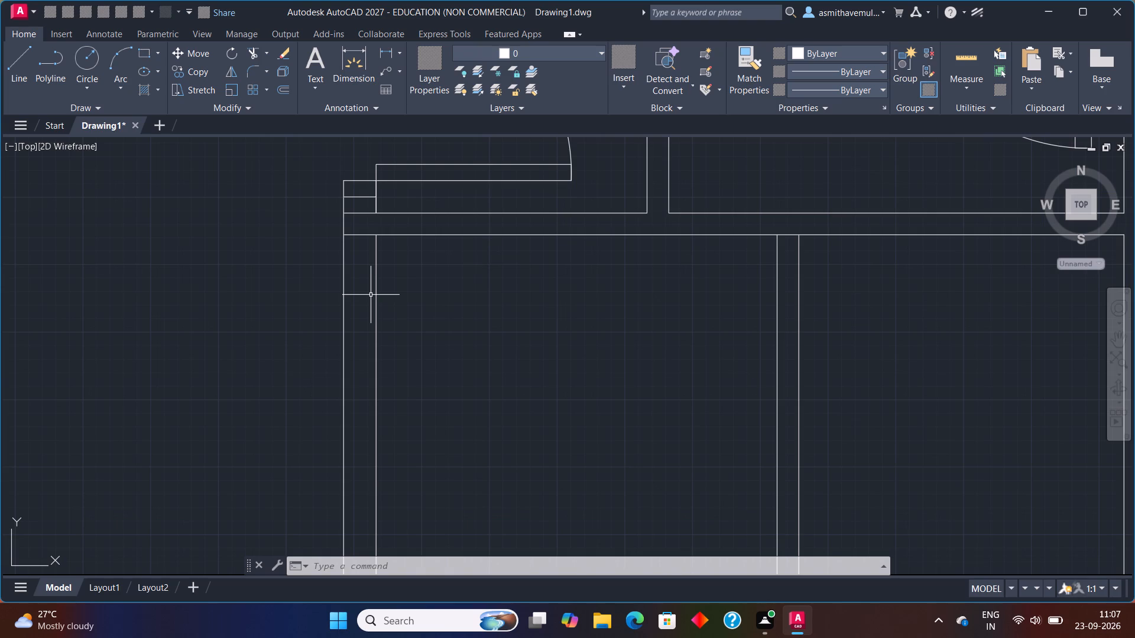
type("EXTEND")
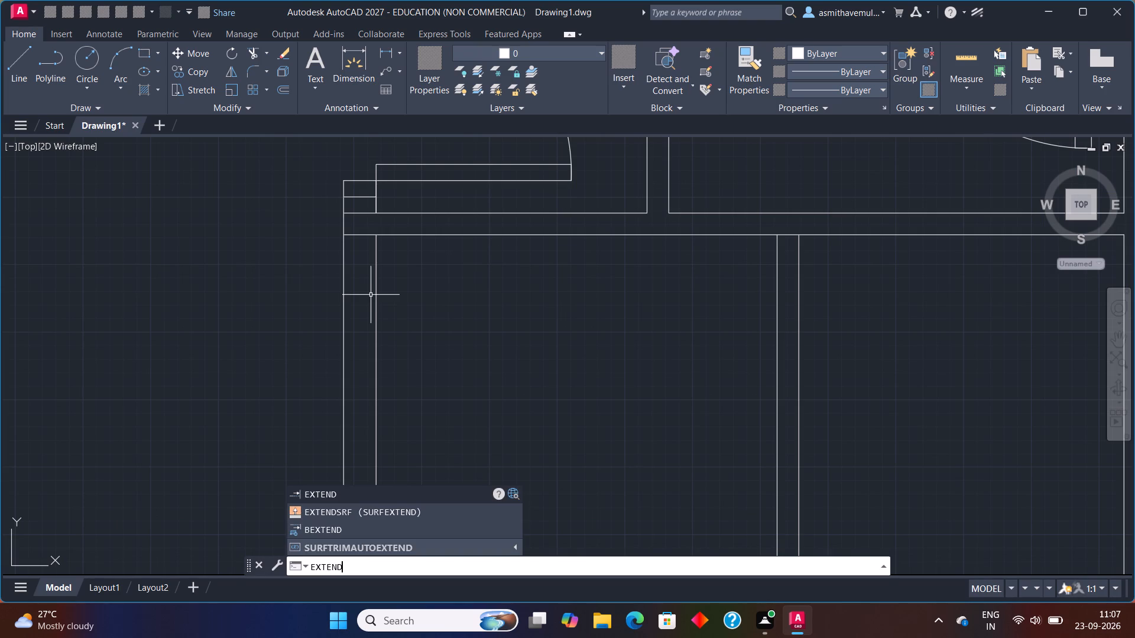
left_click(375, 496)
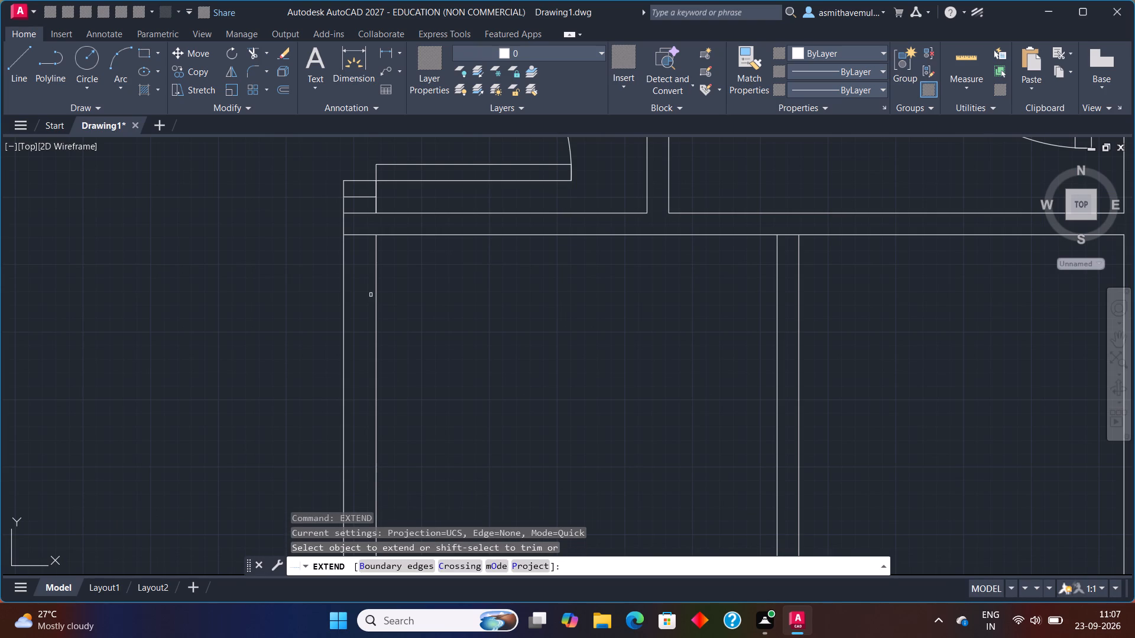
left_click(378, 250)
key("Escape")
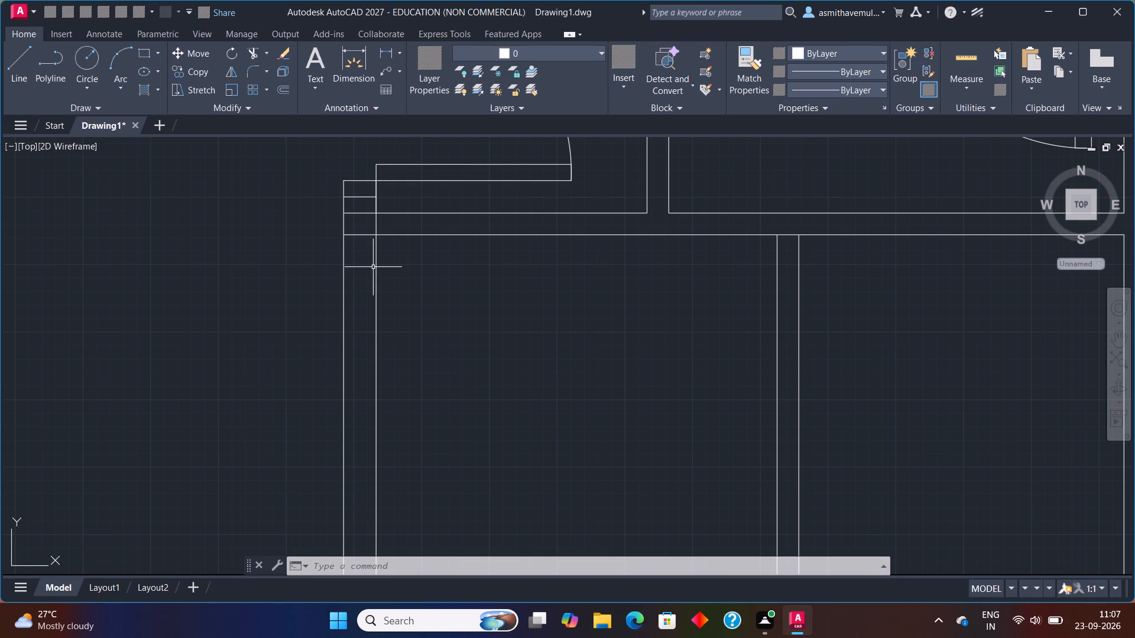
Offset the horizontal partition's lower line 3" downward to form a frame strip at the vertical partition.
key("o")
key("Return")
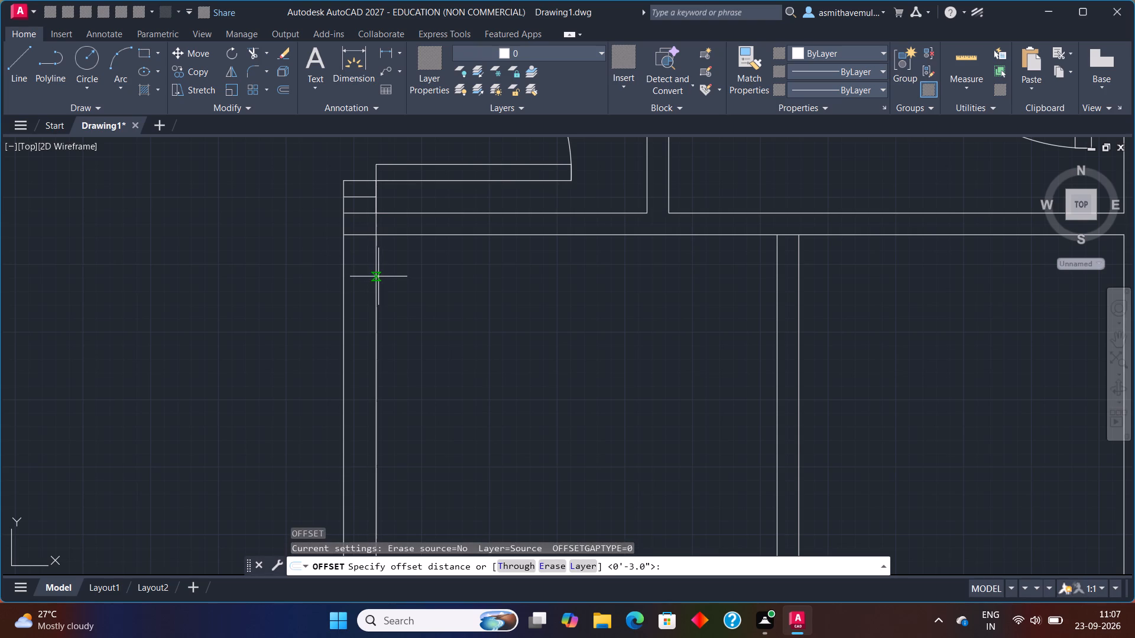
key("3")
key("shift+quotedbl")
key("Return")
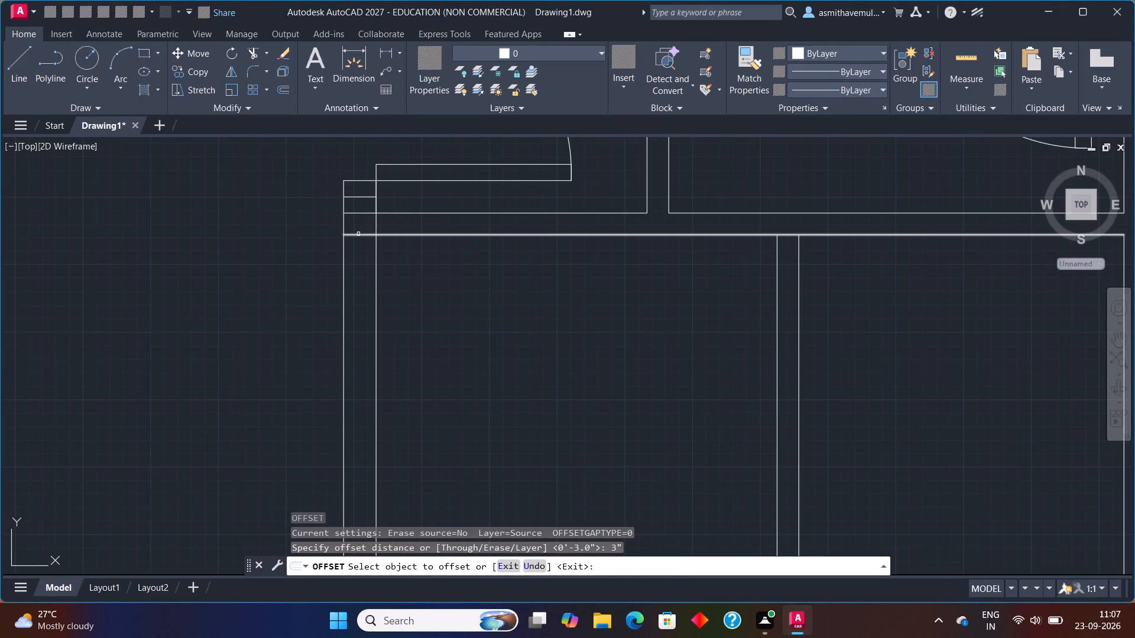
left_click(358, 234)
left_click(362, 271)
key("Escape")
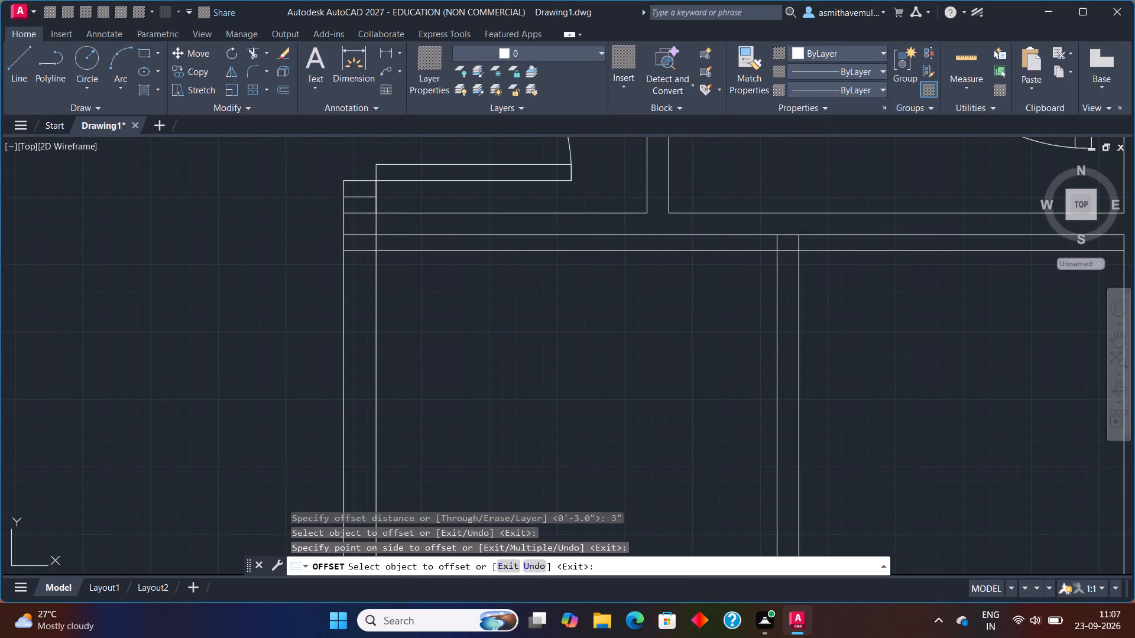
Trim the 3" offset line between the two vertical partitions and the horizontal partition's lines crossing the 6" vertical partition.
key("t")
key("r")
key("i")
key("m")
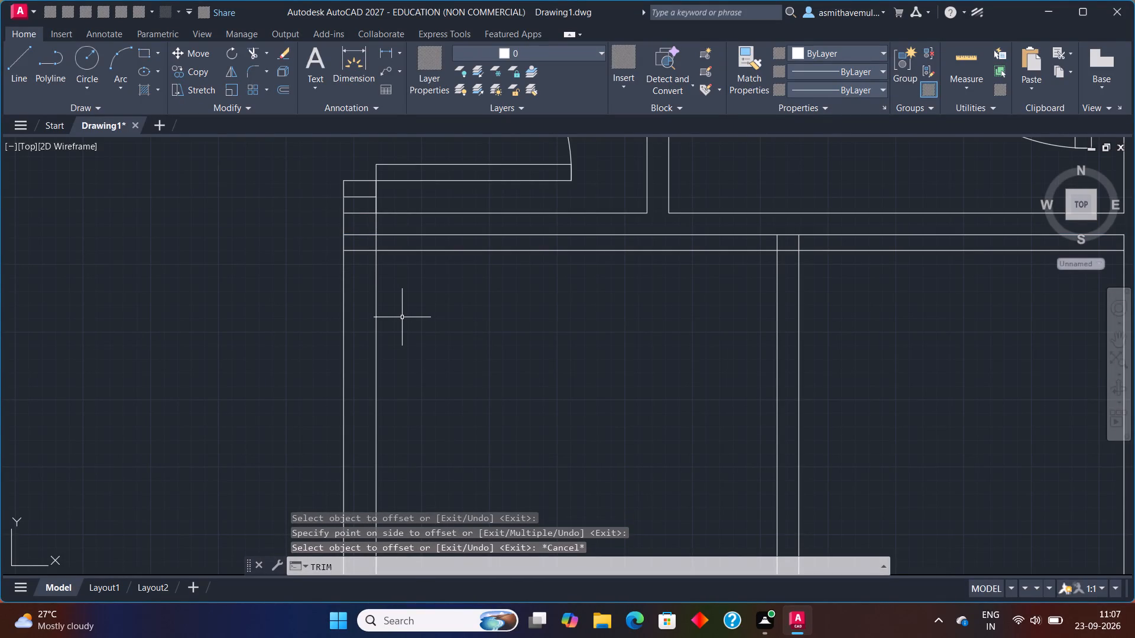
key("Return")
left_click(437, 251)
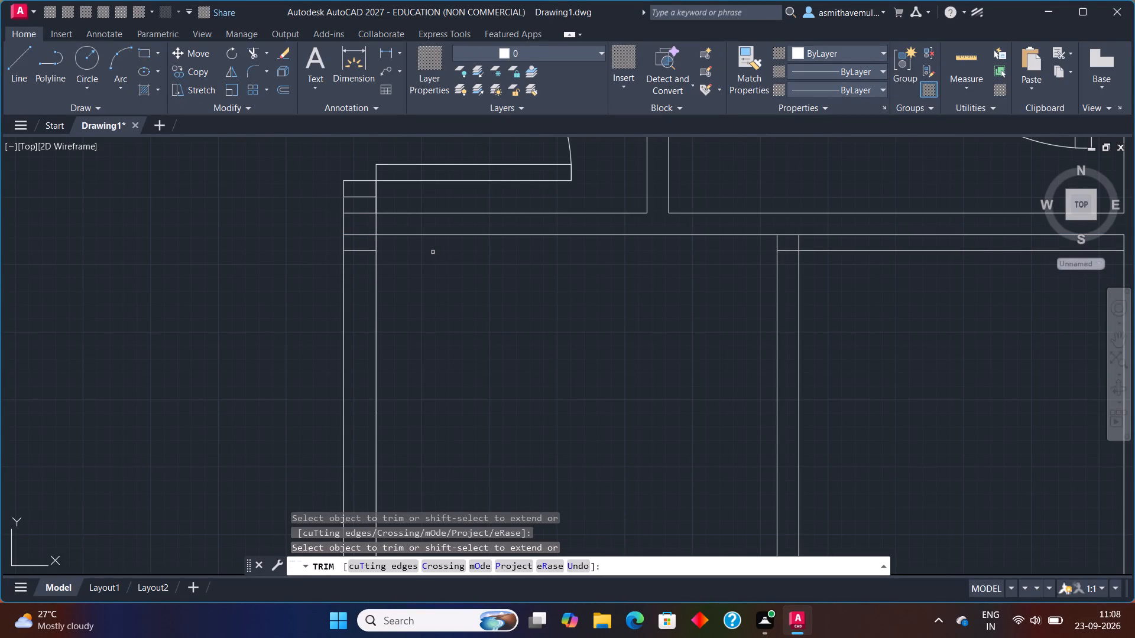
left_click(348, 236)
left_click(354, 211)
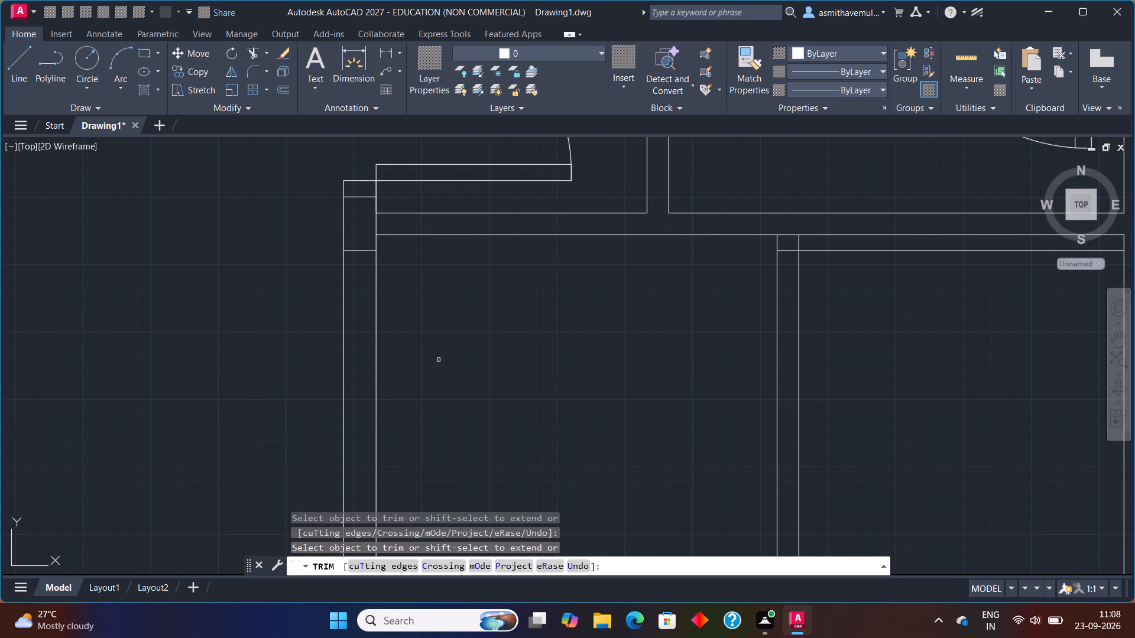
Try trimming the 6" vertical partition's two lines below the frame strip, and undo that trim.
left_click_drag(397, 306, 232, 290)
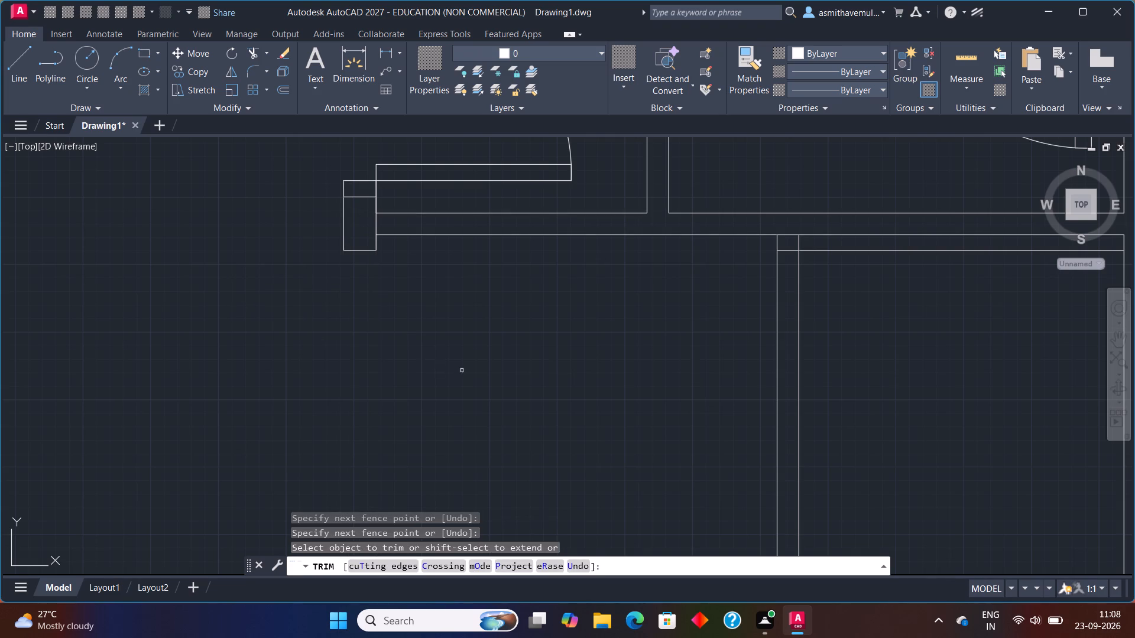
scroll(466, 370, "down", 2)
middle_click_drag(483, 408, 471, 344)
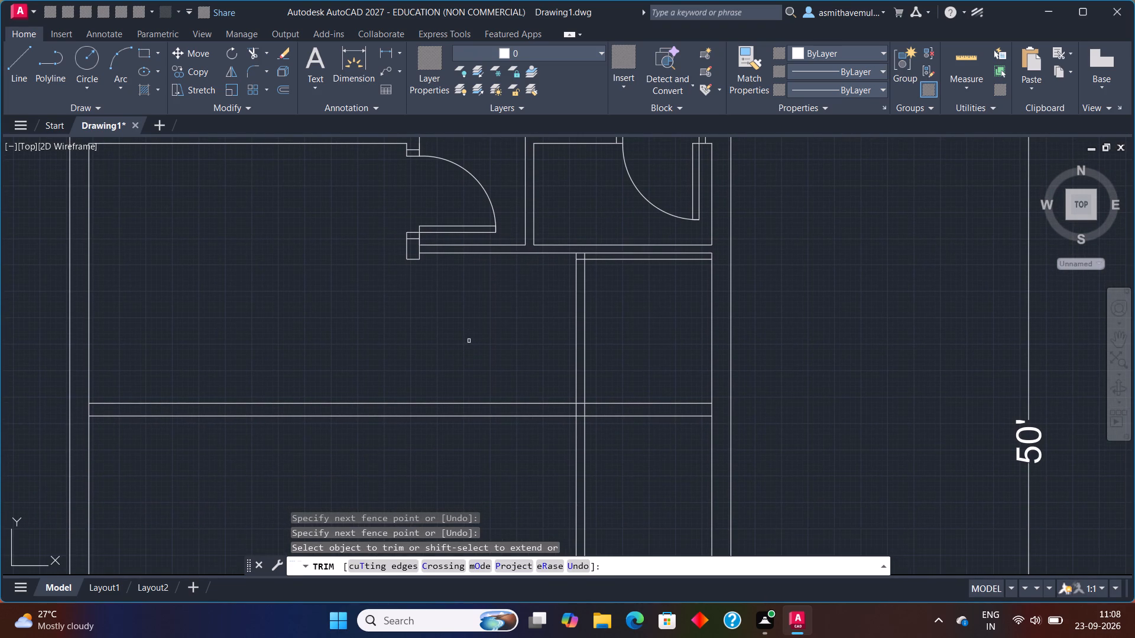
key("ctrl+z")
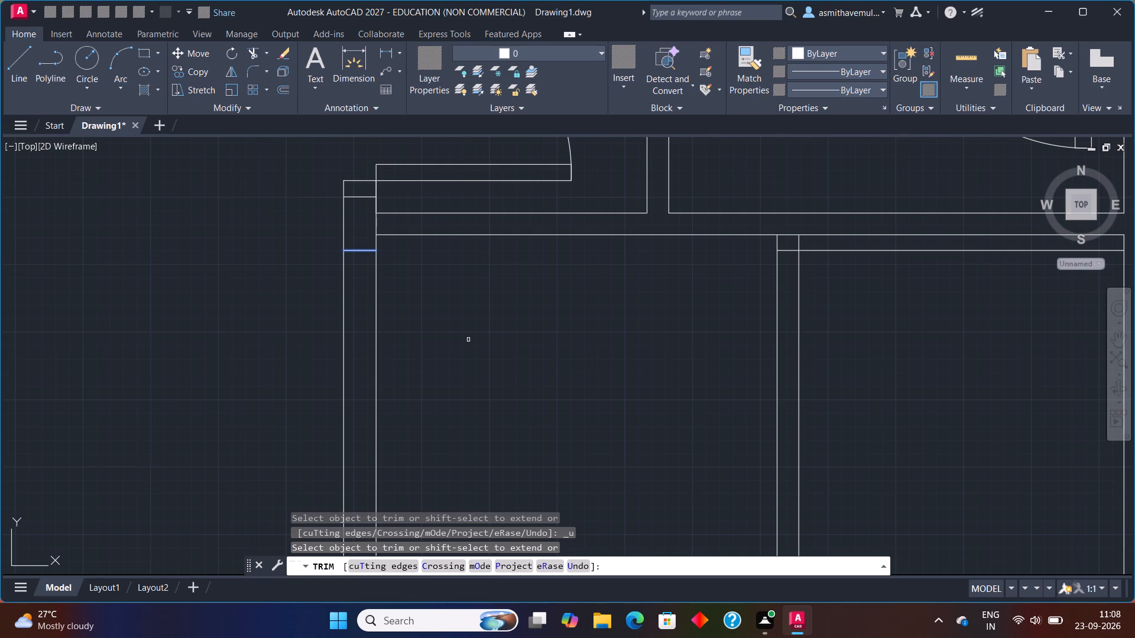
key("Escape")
Offset the upper line of the next 6" horizontal partition below by 3" upward.
scroll(468, 340, "down", 2)
middle_click_drag(470, 405, 417, 301)
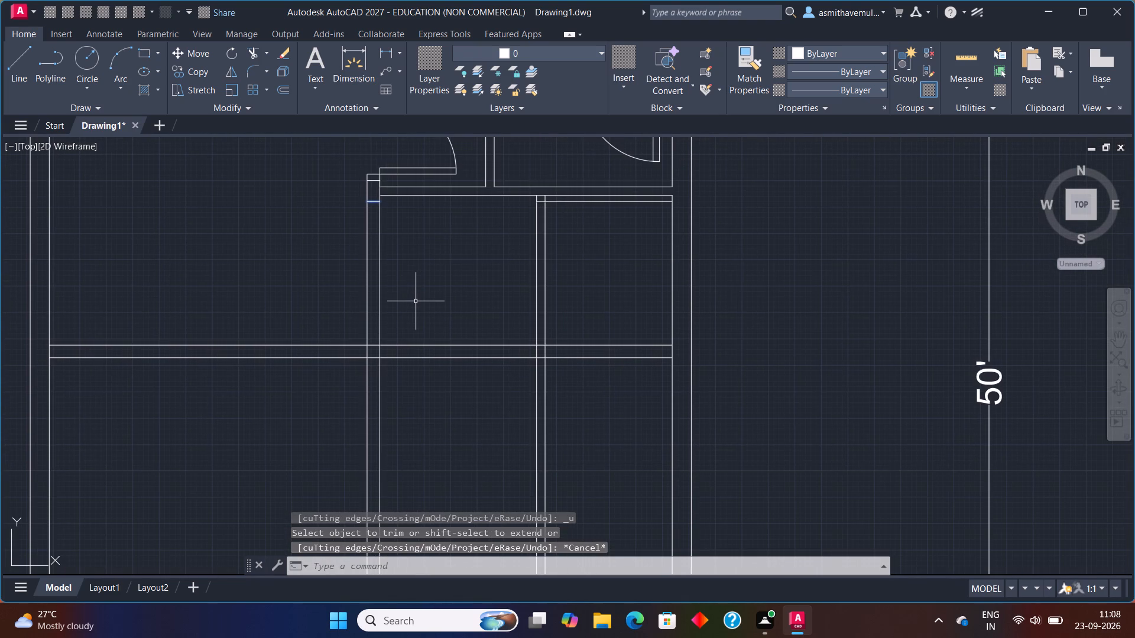
scroll(416, 300, "up", 1)
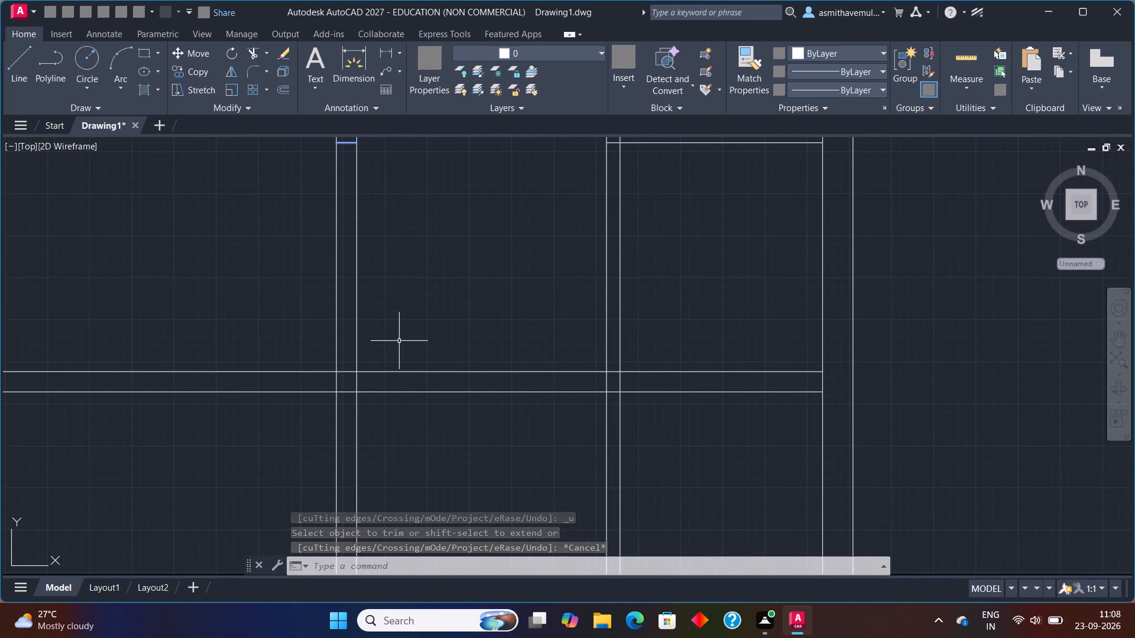
scroll(399, 341, "up", 1)
key("o")
key("Return")
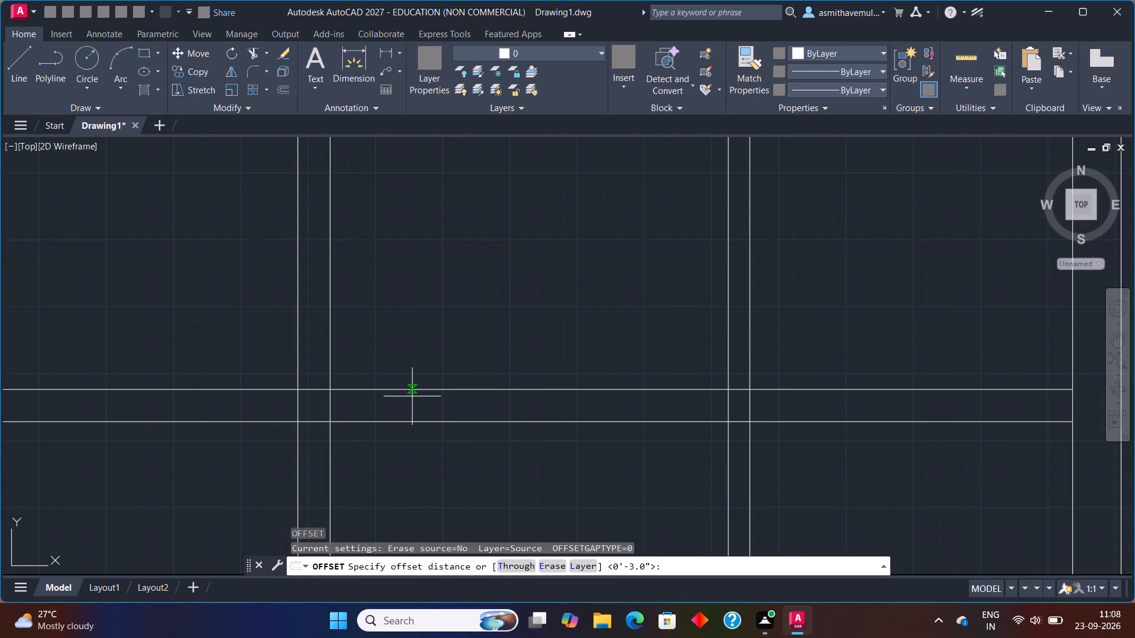
key("3")
key("shift+quotedbl")
key("Return")
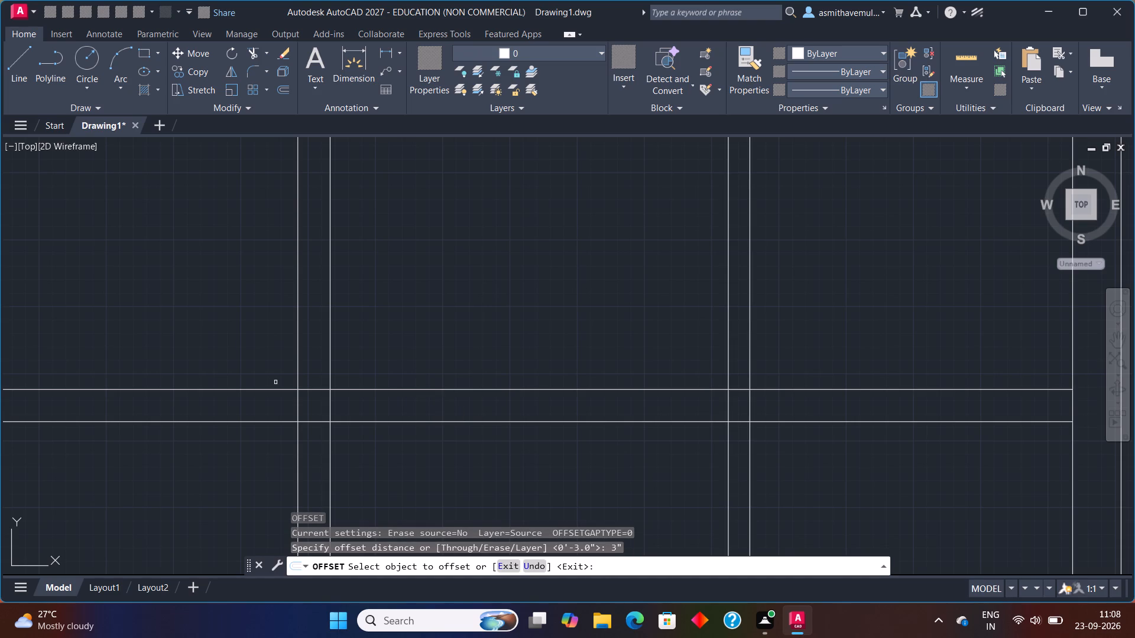
left_click(303, 390)
left_click(312, 354)
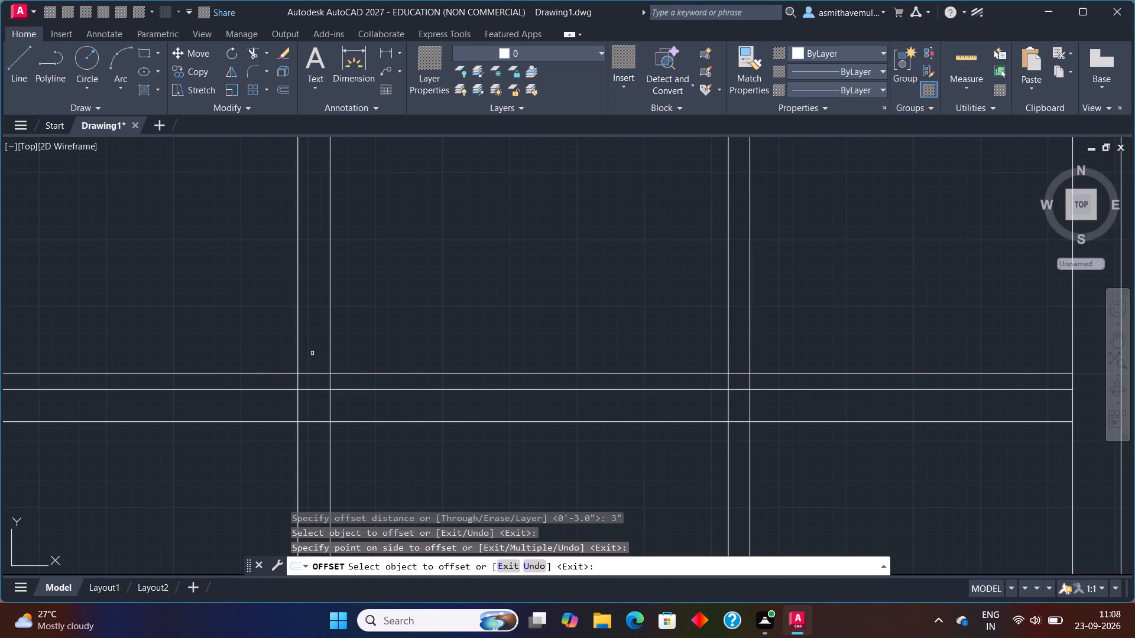
key("Escape")
Erase the leftover 3" offset line under the upper horizontal partition, between the 4" vertical partition and the outer wall.
scroll(364, 333, "down", 2)
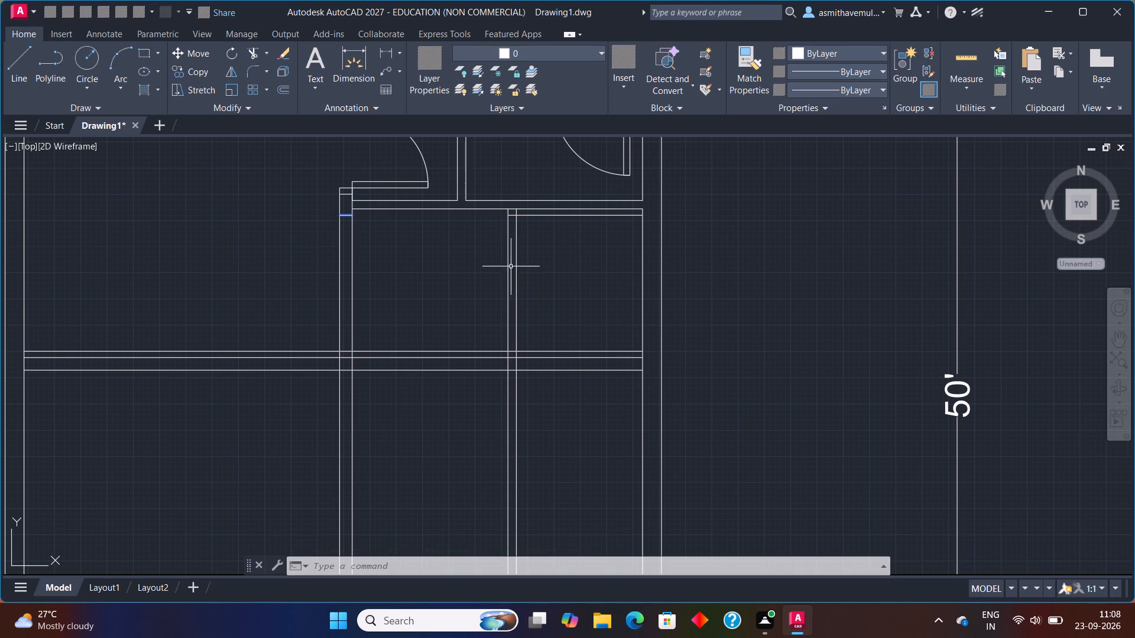
left_click(532, 216)
key("Delete")
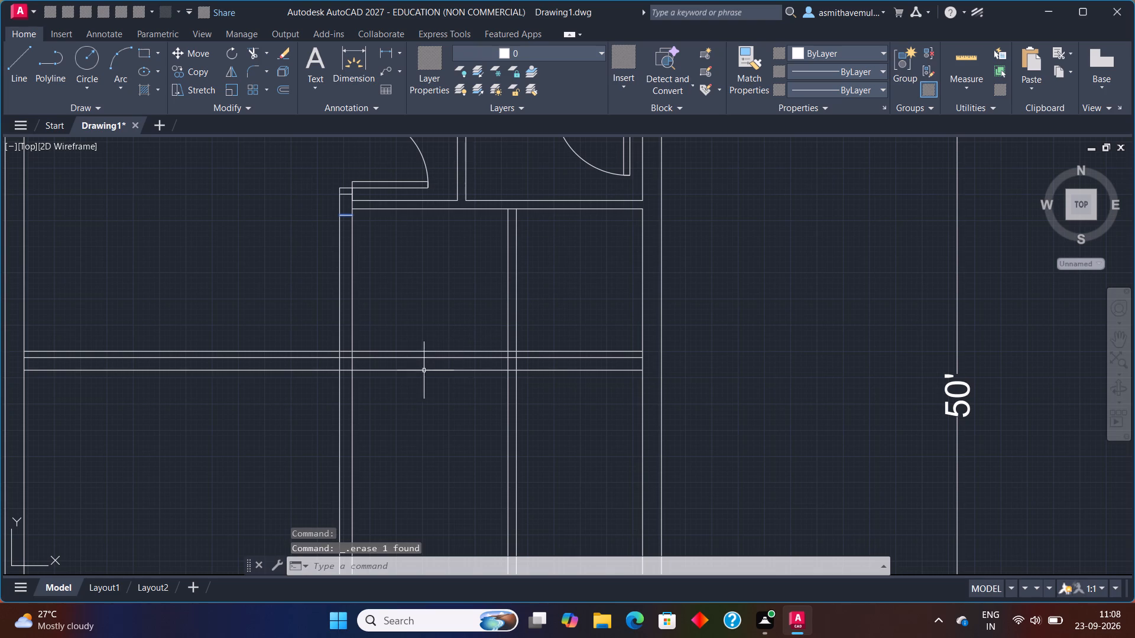
Trim both lines of the 6" vertical partition between the upper frame strip and the lower 3" offset line.
scroll(411, 373, "up", 1)
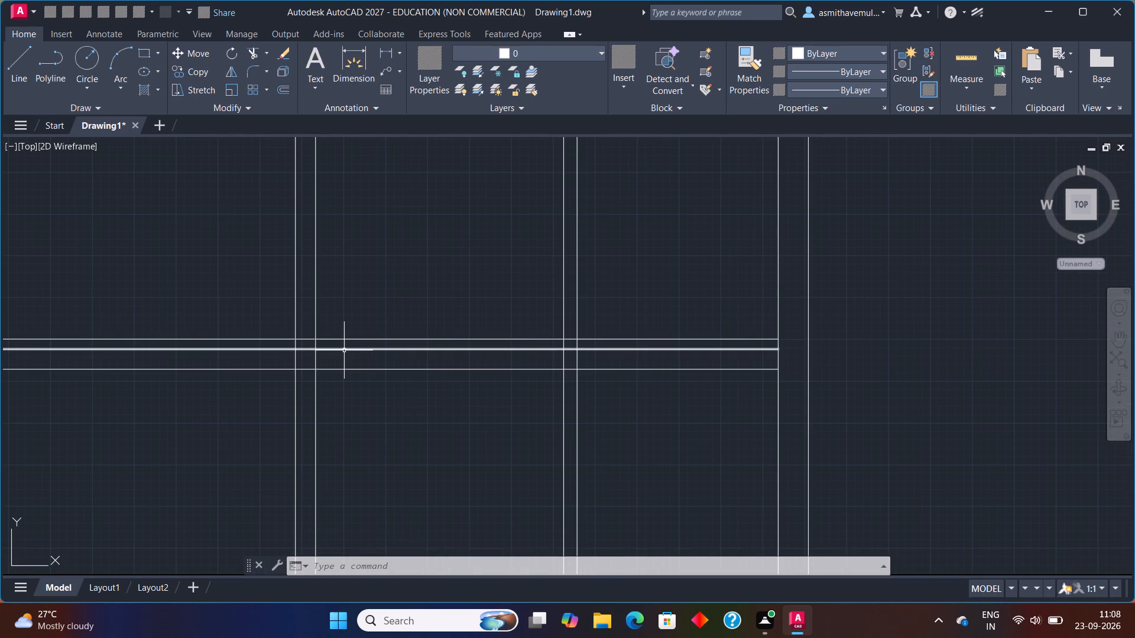
key("r")
key("e")
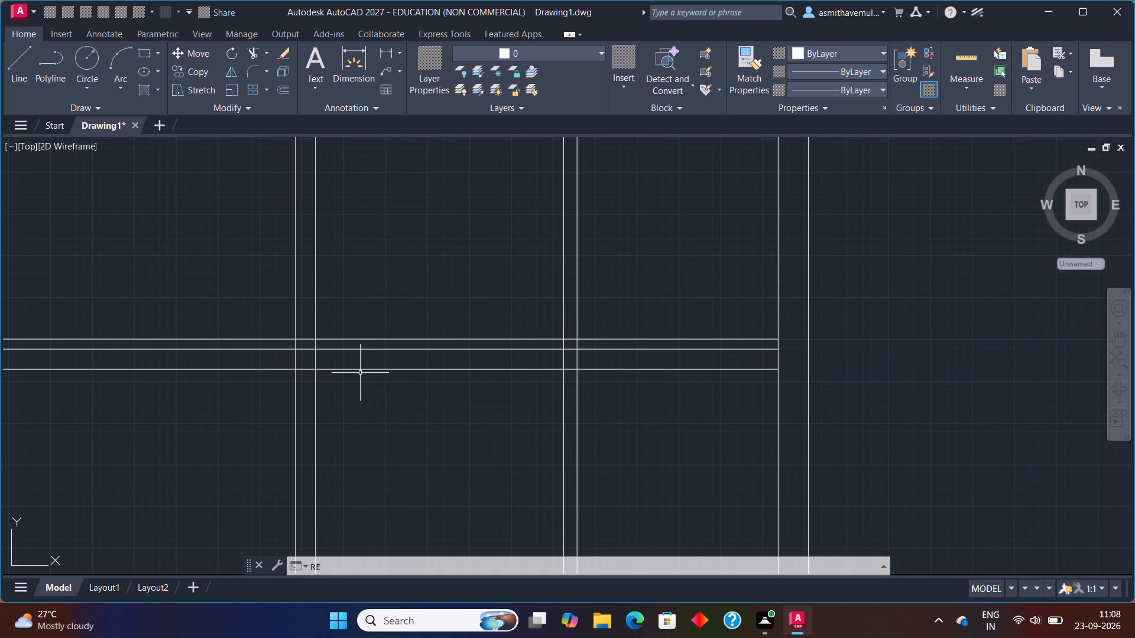
key("BackSpace")
key("BackSpace")
key("t")
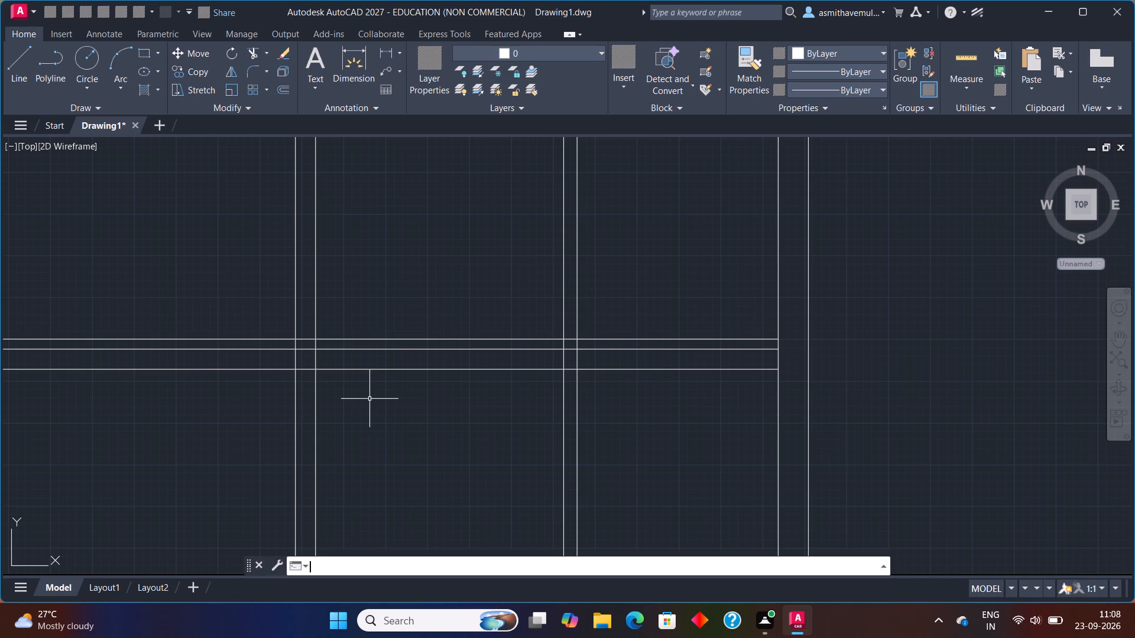
type("RI")
key("m")
key("Return")
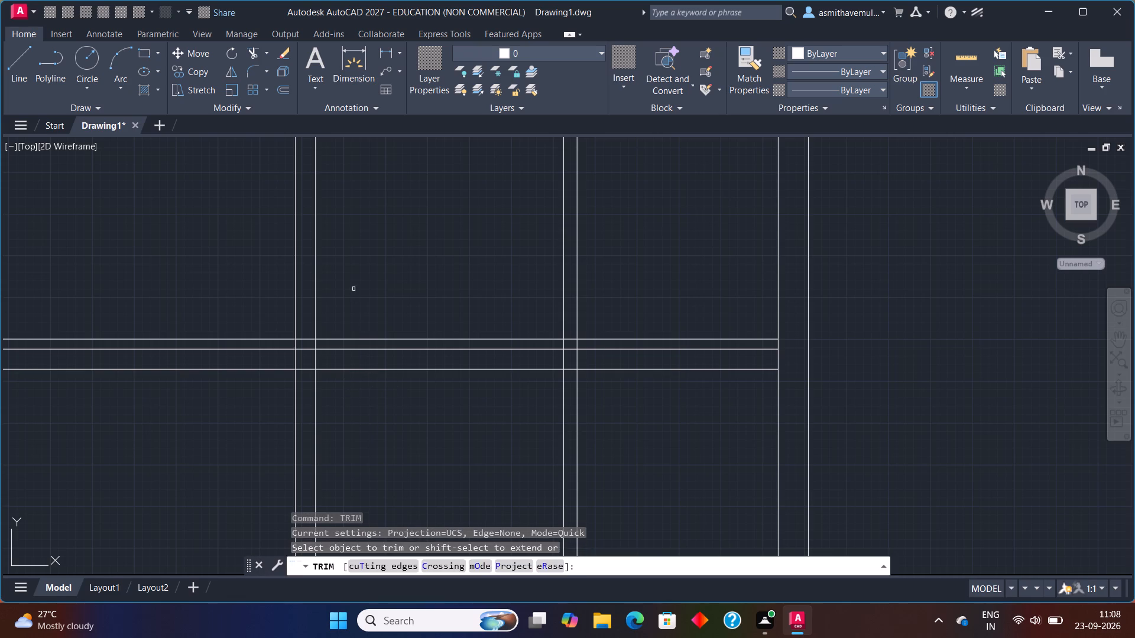
left_click_drag(352, 288, 181, 291)
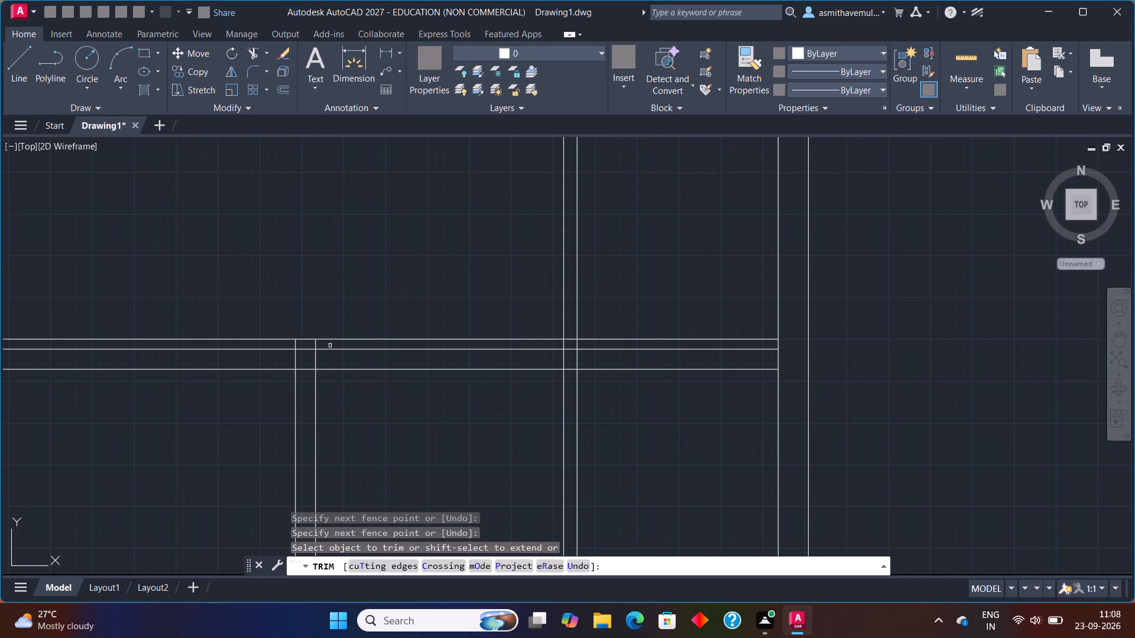
Trim the lower 3" offset line outside the 6" and 4" vertical partitions, leaving only the short pieces across them.
left_click(333, 340)
left_click(259, 340)
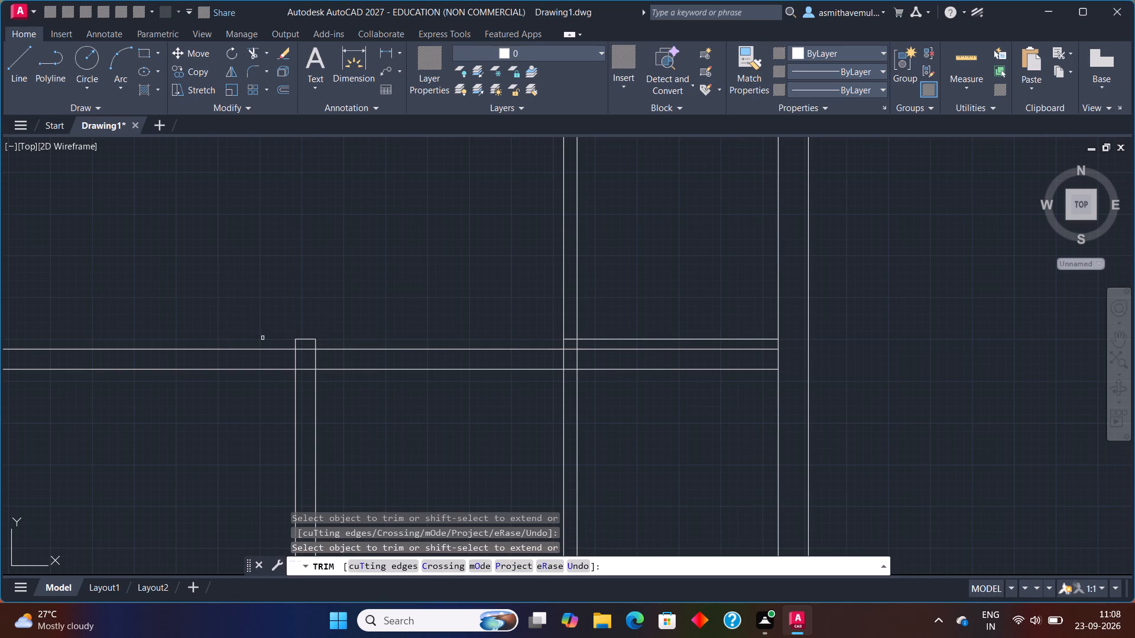
left_click(636, 340)
key("Escape")
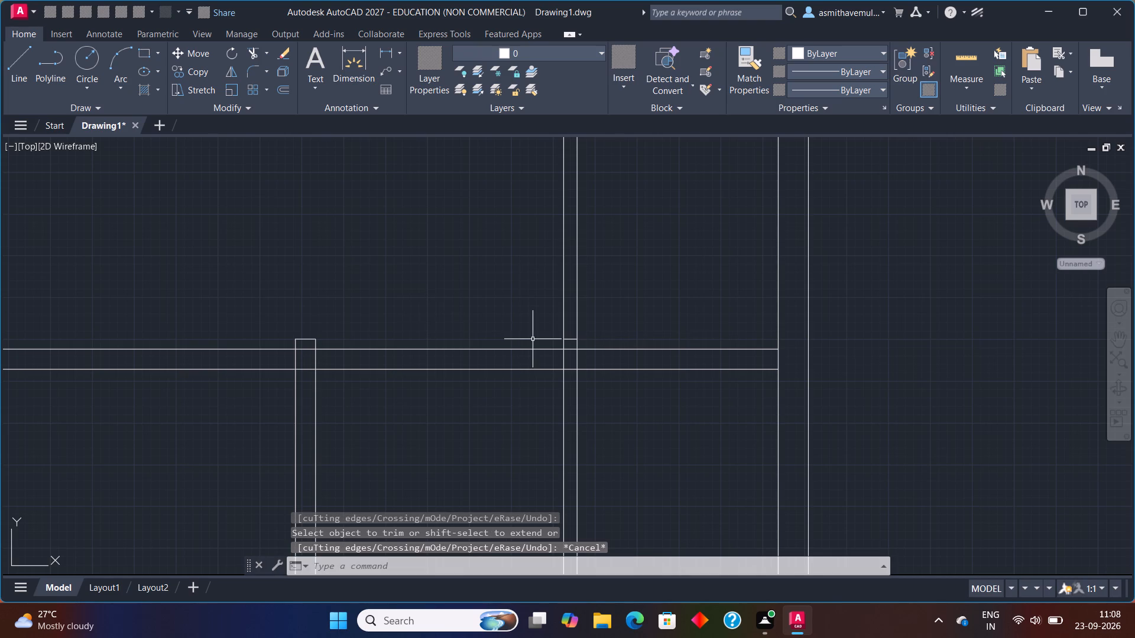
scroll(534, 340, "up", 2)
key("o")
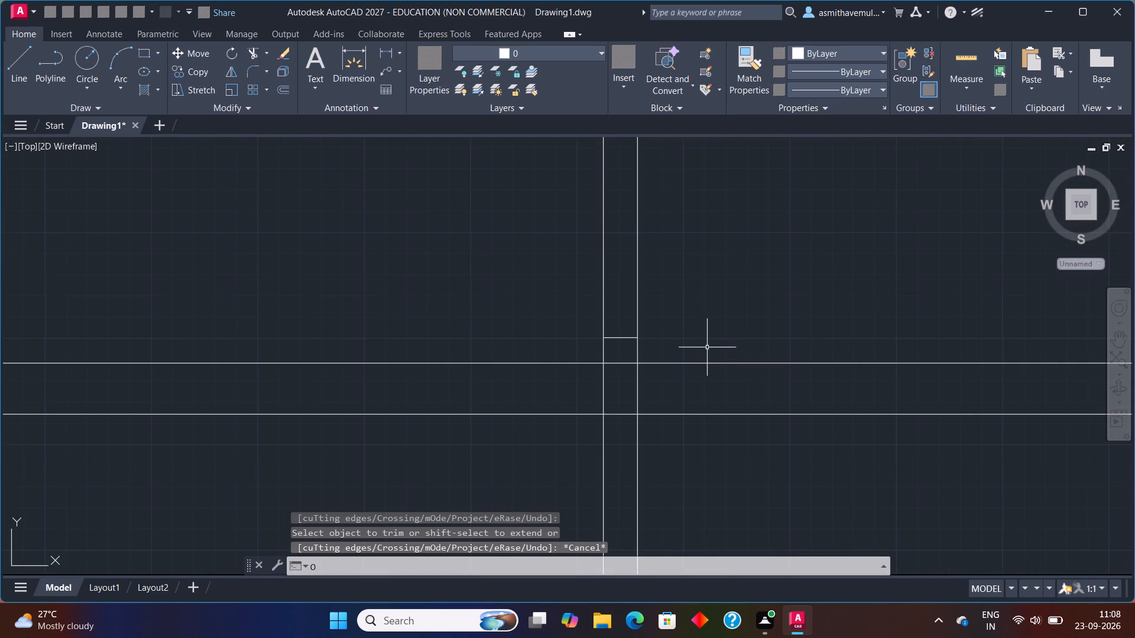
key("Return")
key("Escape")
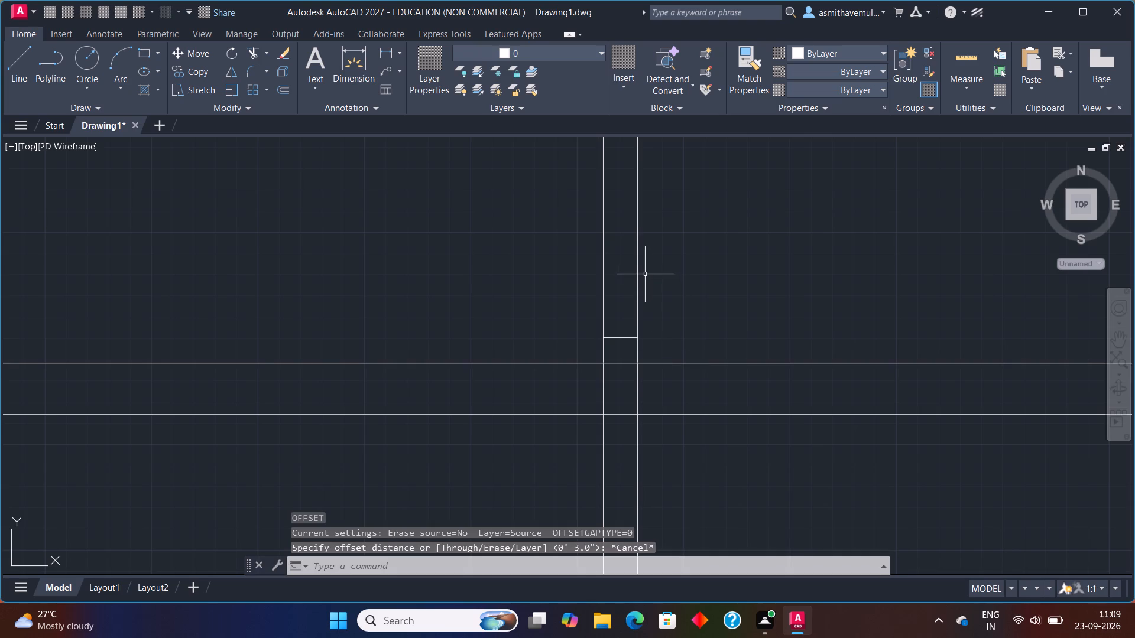
Offset the short line across the 4" vertical partition 3" upward to form the lower door frame.
key("o")
key("Return")
key("3")
key("shift+quotedbl")
key("Return")
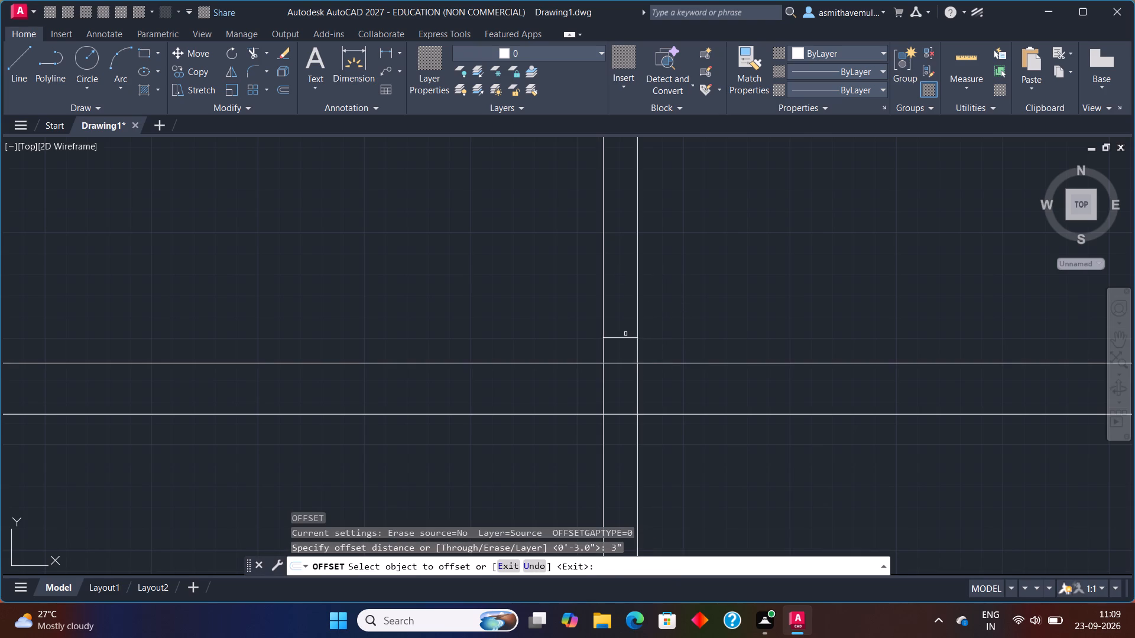
left_click(625, 338)
left_click(619, 307)
key("Escape")
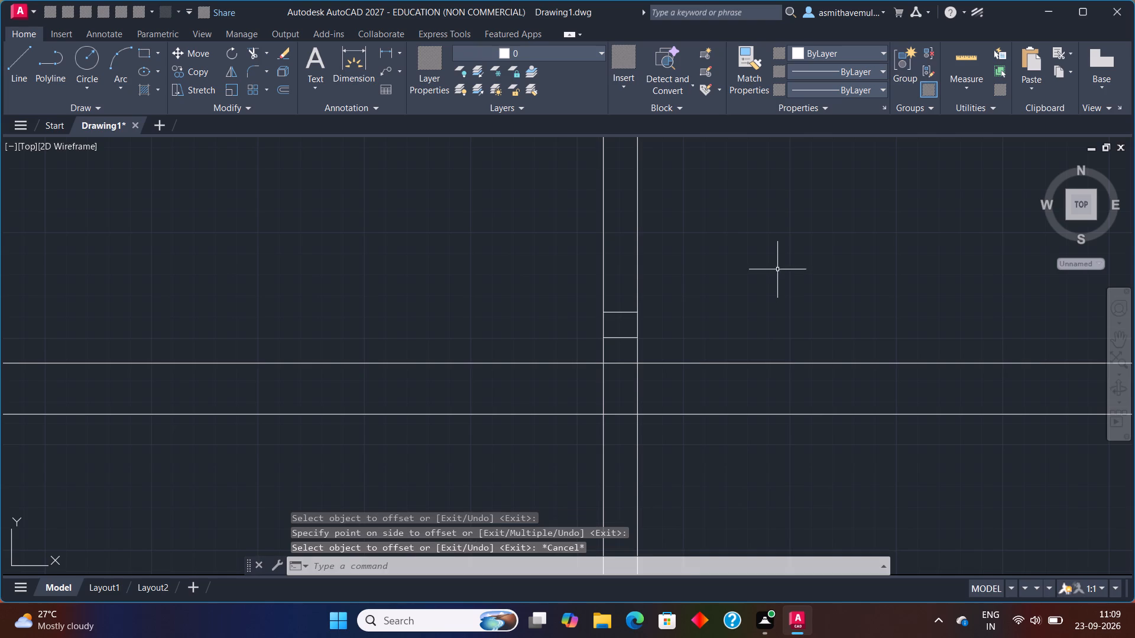
Offset the lower door frame's top line 3' upward within the 4" vertical partition to mark the door opening.
scroll(777, 269, "down", 1)
middle_click_drag(784, 280, 474, 456)
middle_click_drag(478, 426, 507, 369)
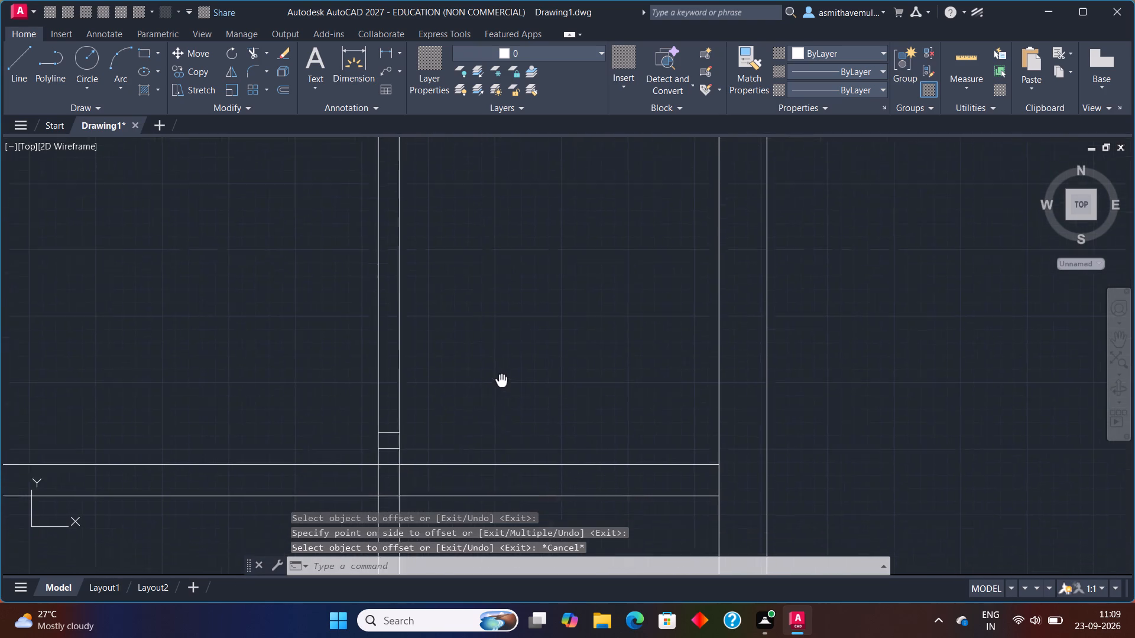
middle_click_drag(507, 369, 521, 342)
key("o")
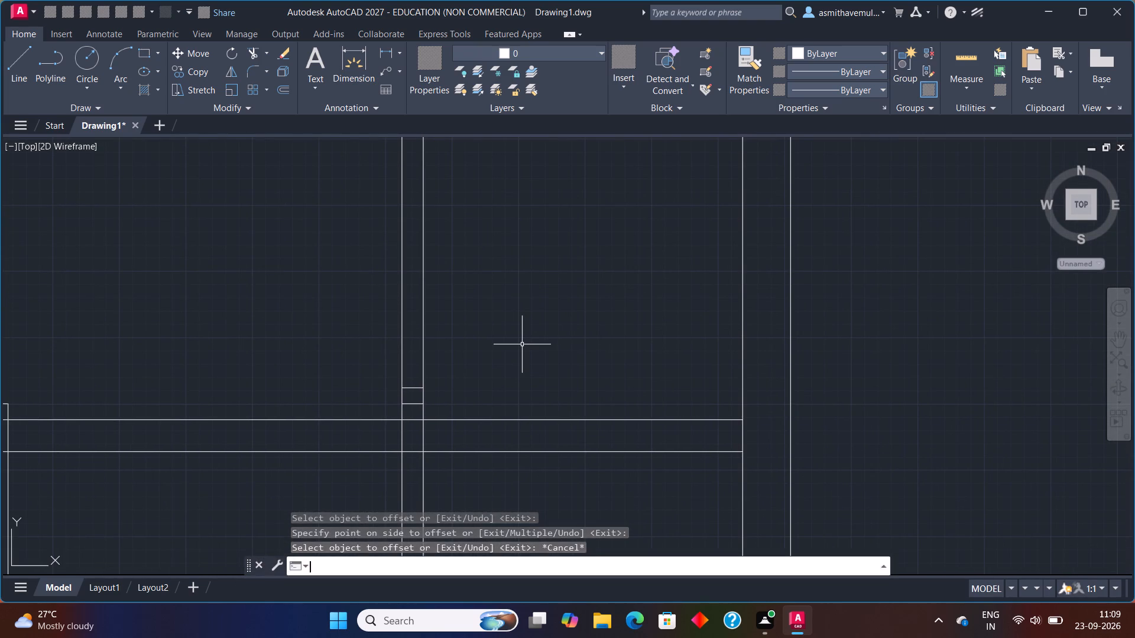
key("Return")
key("3")
key("apostrophe")
key("Return")
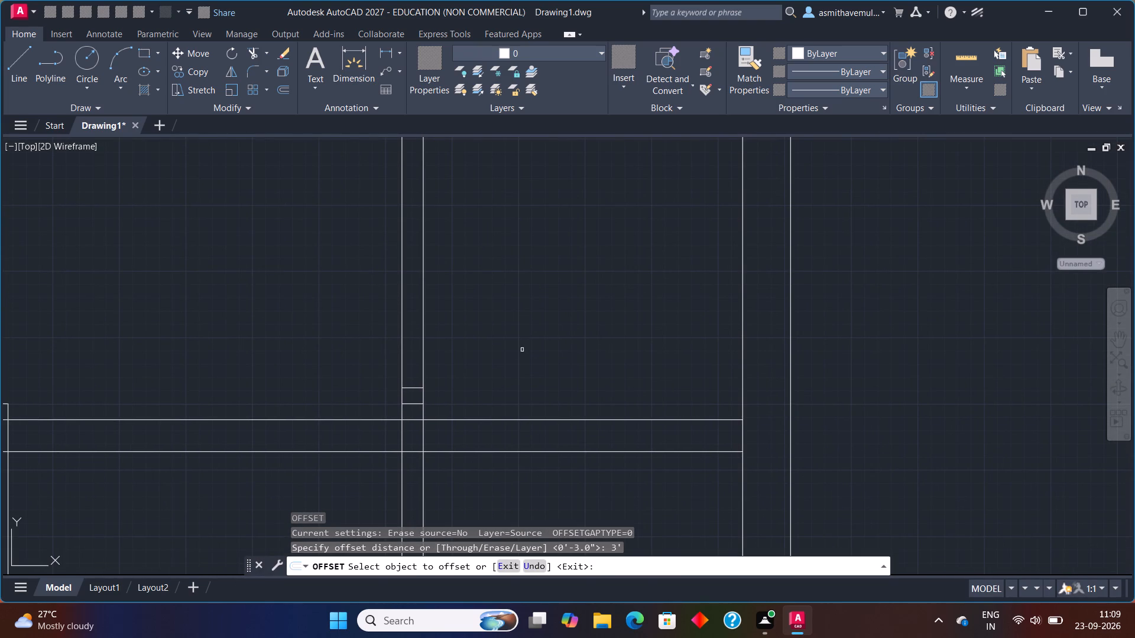
left_click(408, 389)
left_click(421, 325)
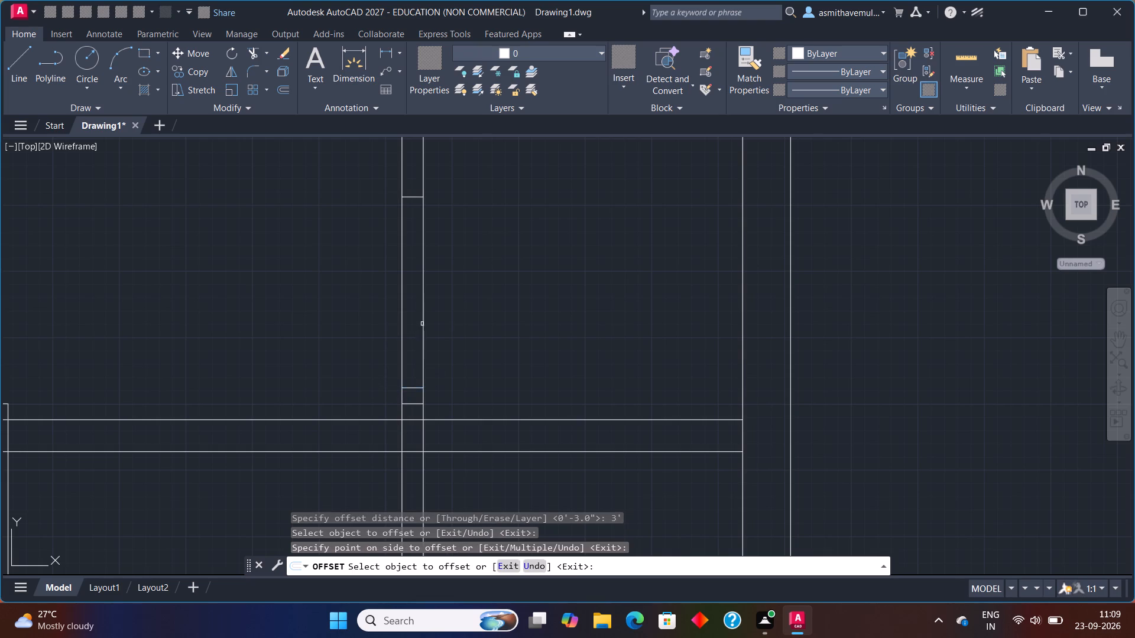
key("Escape")
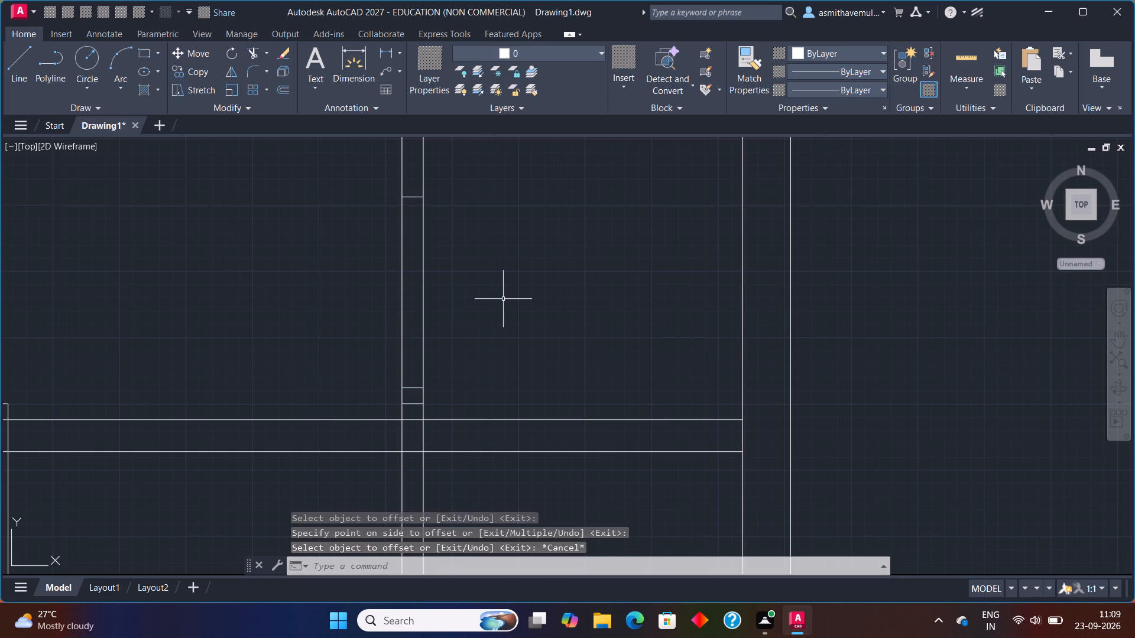
Offset the line at the top of the door opening 3" upward to form the upper door frame.
key("o")
key("Return")
key("3")
key("shift+quotedbl")
key("Return")
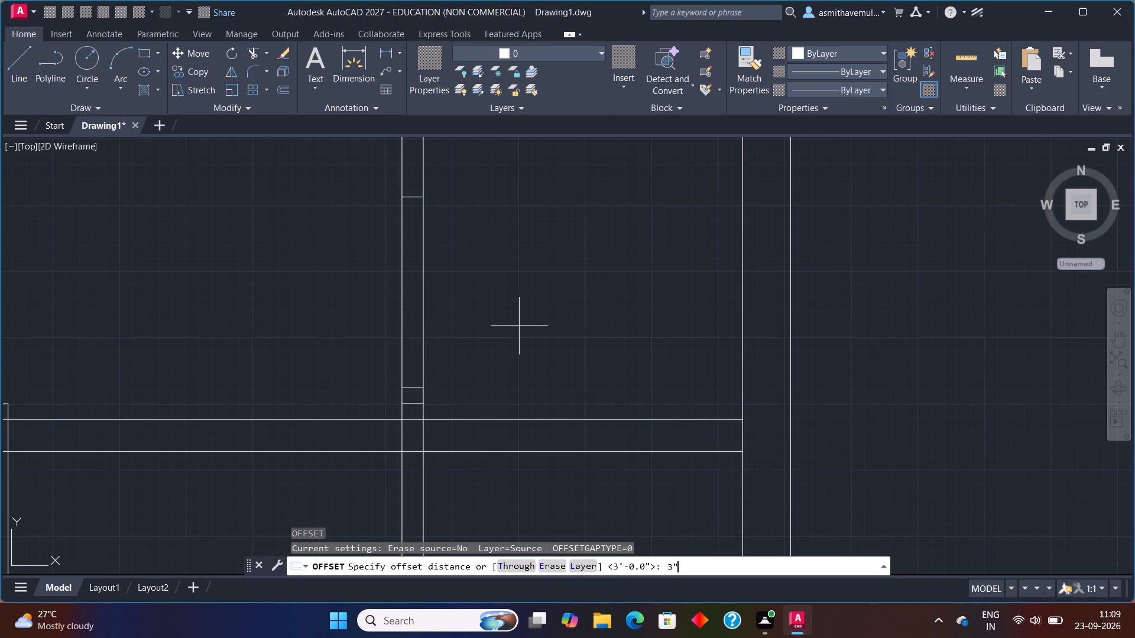
left_click(408, 198)
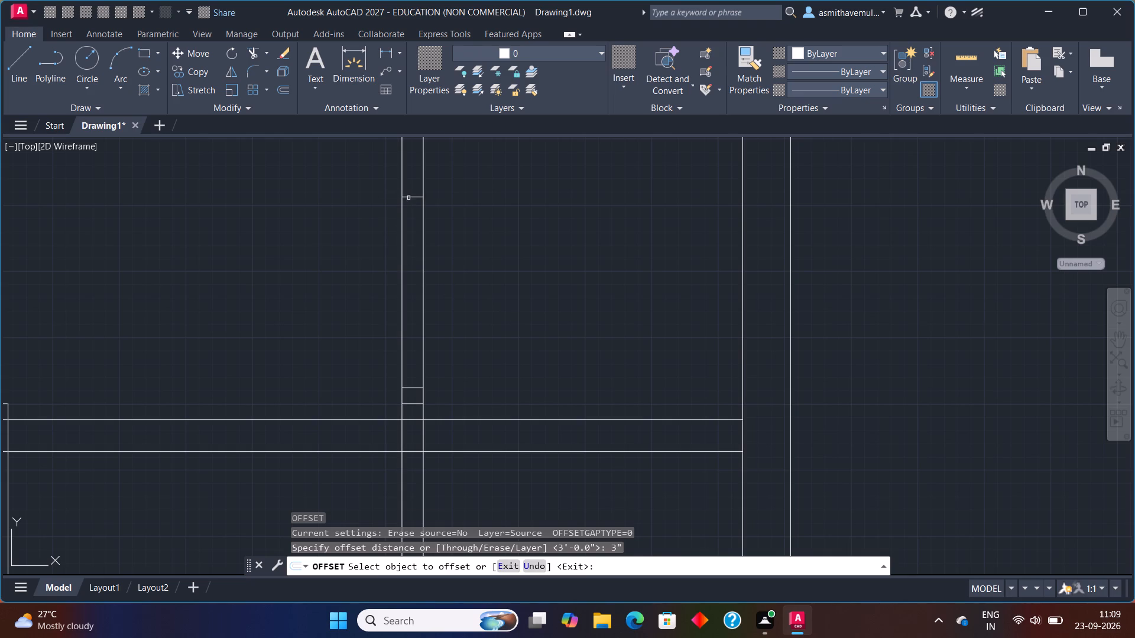
left_click(413, 172)
key("Escape")
Trim both lines of the 4" vertical partition between the lower and upper door frames to clear the opening.
key("t")
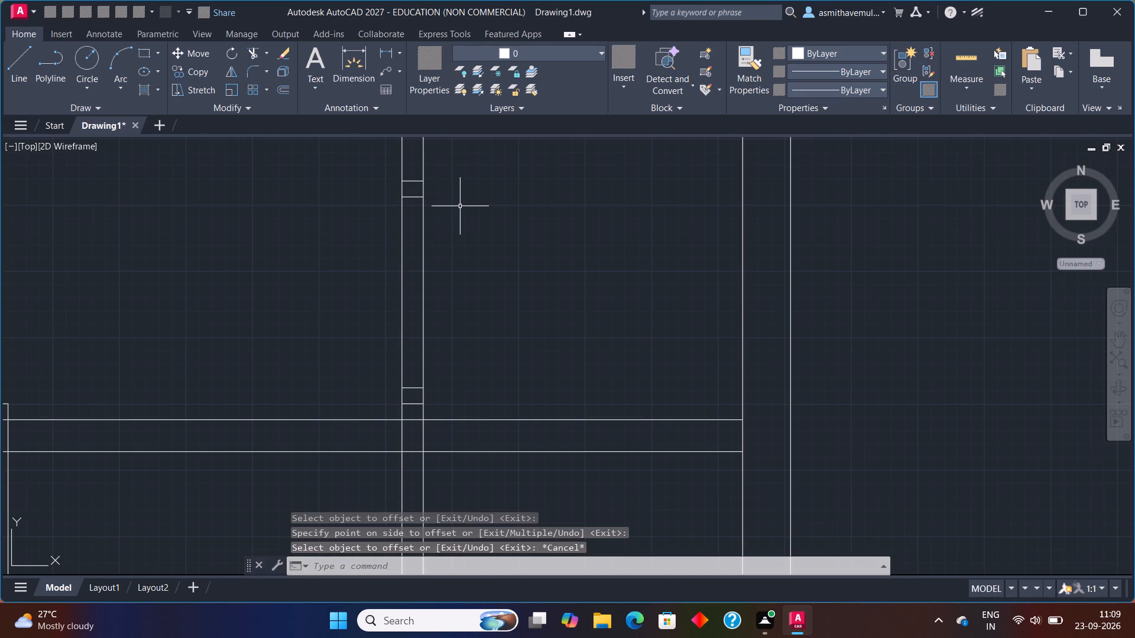
key("r")
key("i")
key("m")
key("Return")
left_click_drag(472, 246, 418, 273)
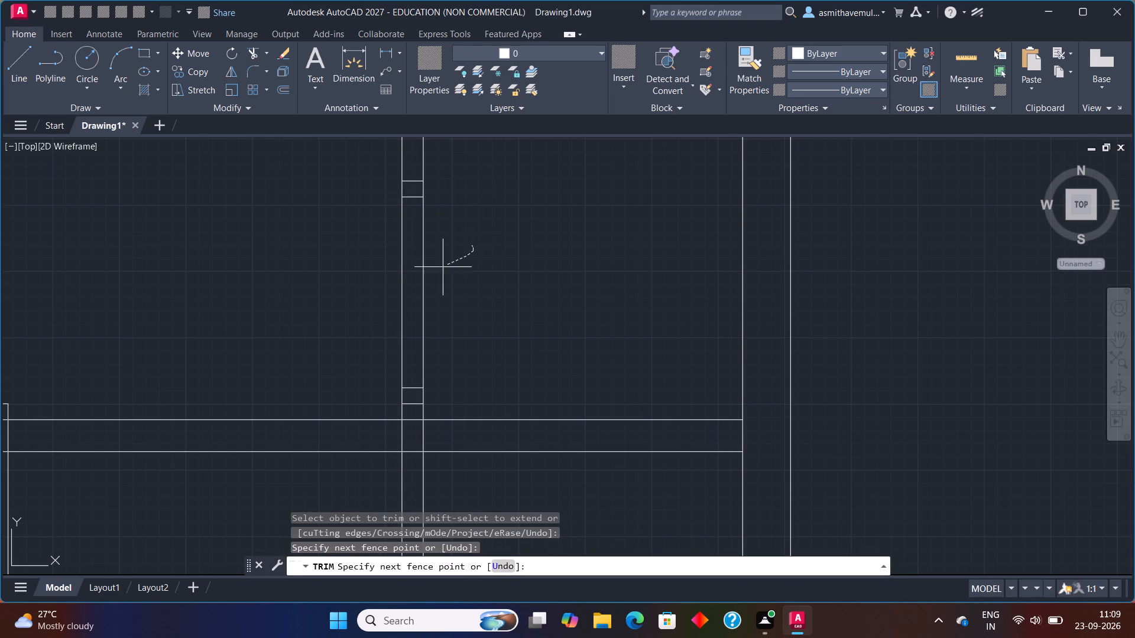
left_click_drag(418, 273, 263, 314)
key("Escape")
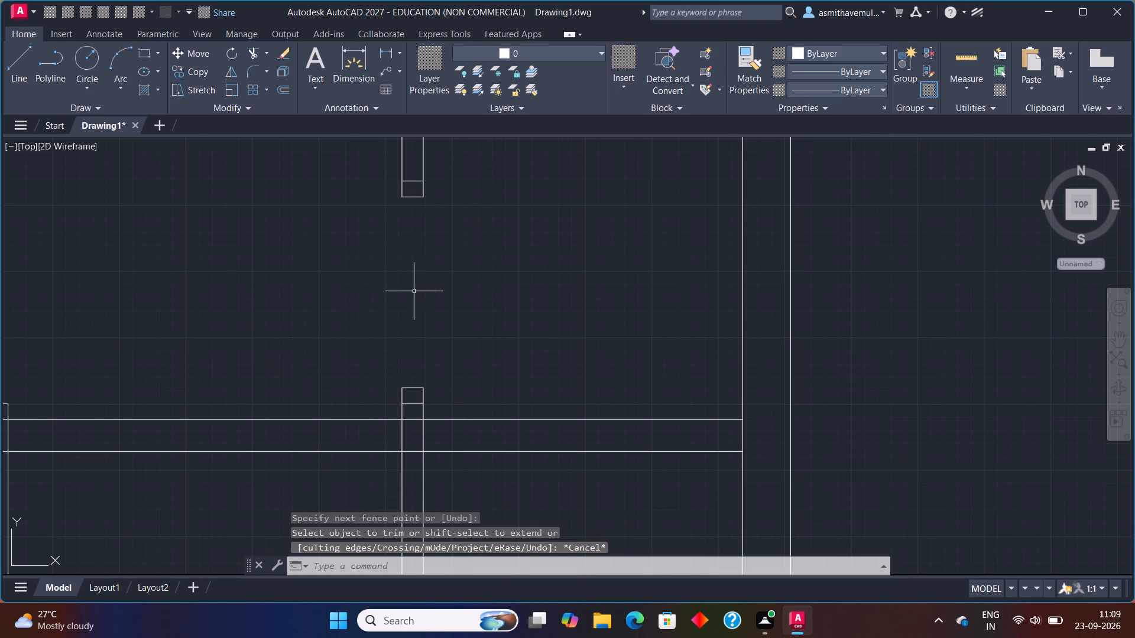
Draw a 3' by 3" rectangle as the door leaf, starting from the lower frame's upper right corner in the 4" partition.
key("r")
key("e")
key("c")
key("Return")
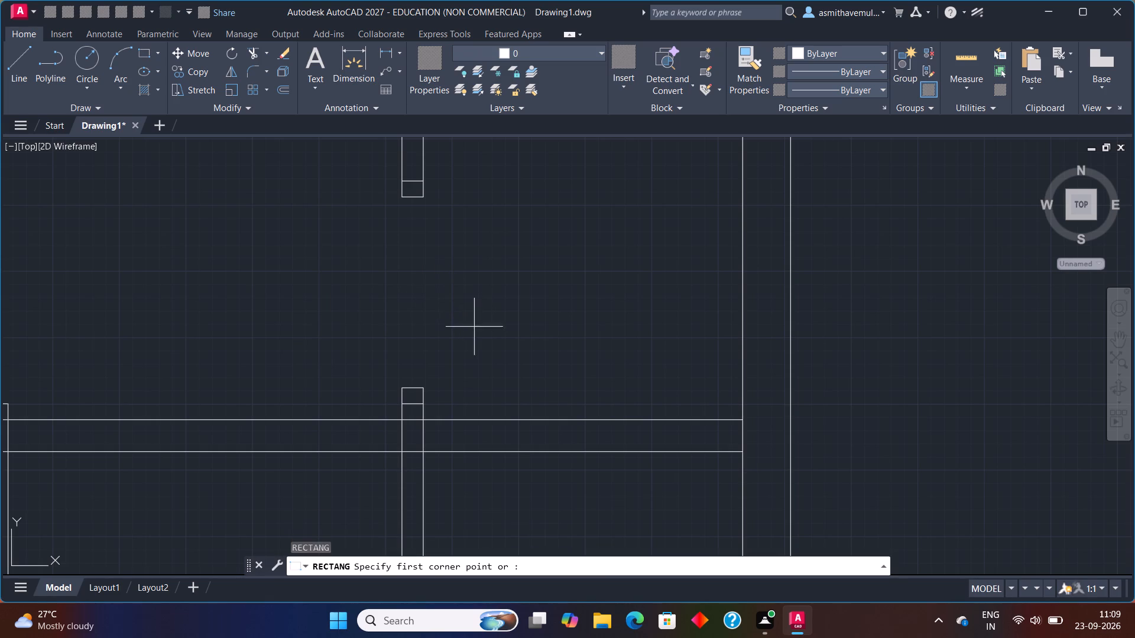
left_click(424, 387)
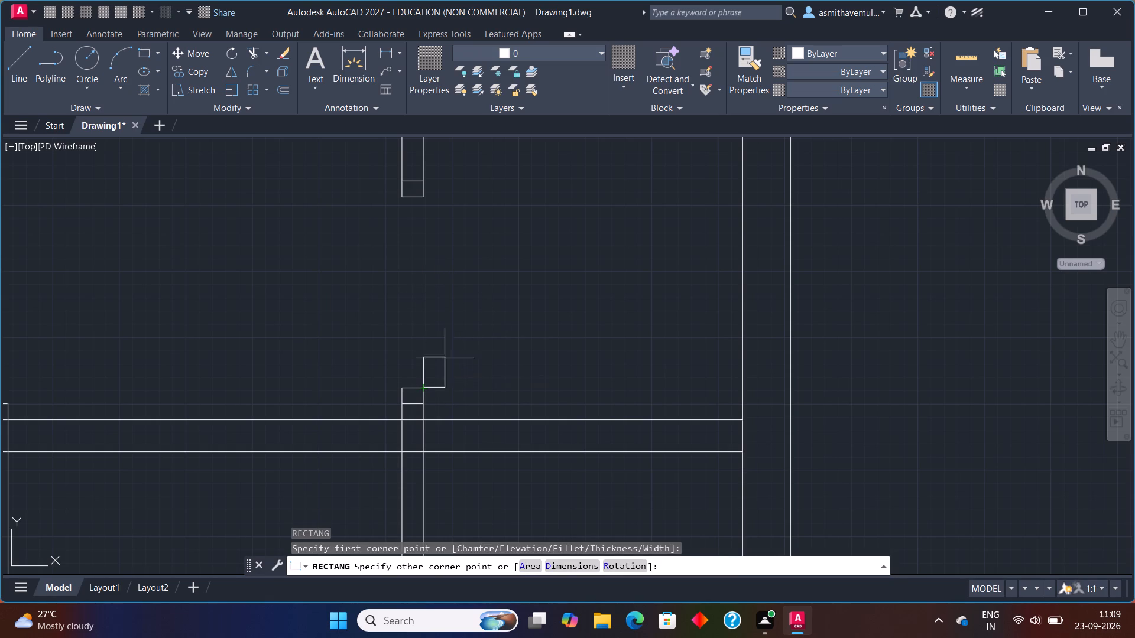
key("d")
key("Return")
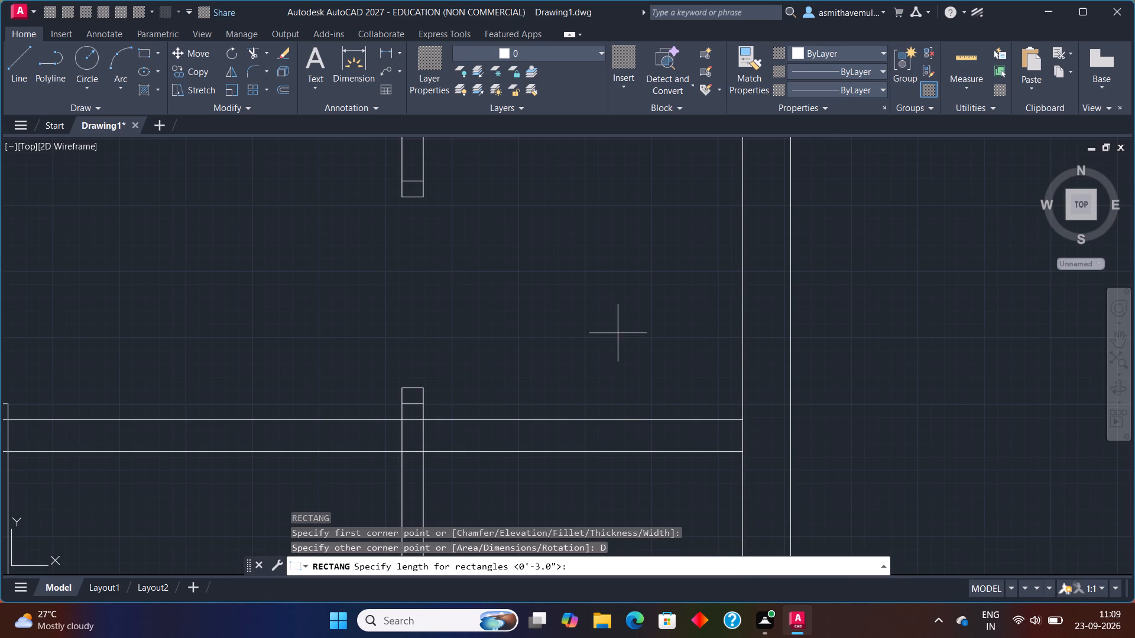
type("3'")
key("Return")
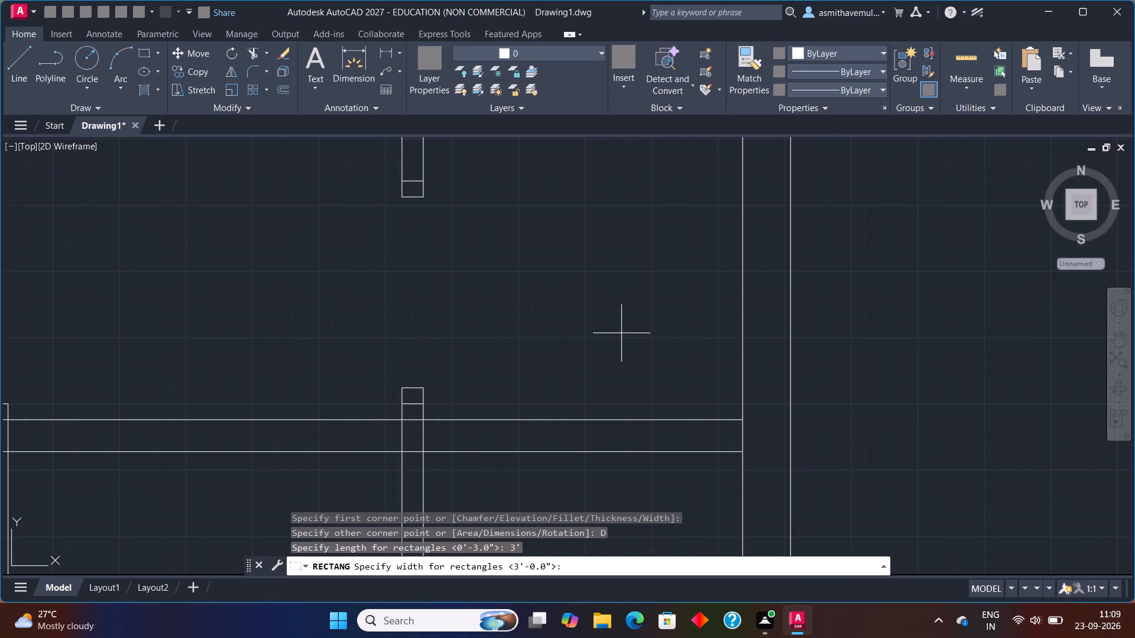
key("3")
key("shift+quotedbl")
key("Return")
left_click(622, 334)
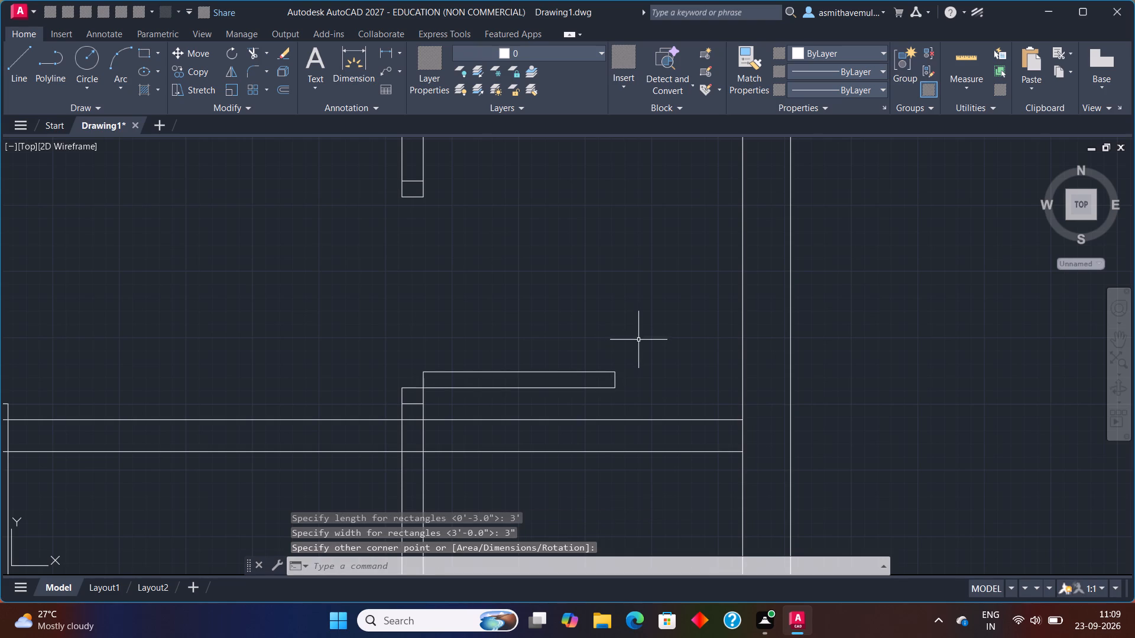
Draw a three-point arc for the door swing from the leaf's outer end to the upper frame's lower right corner.
key("a")
type("RC")
key("Return")
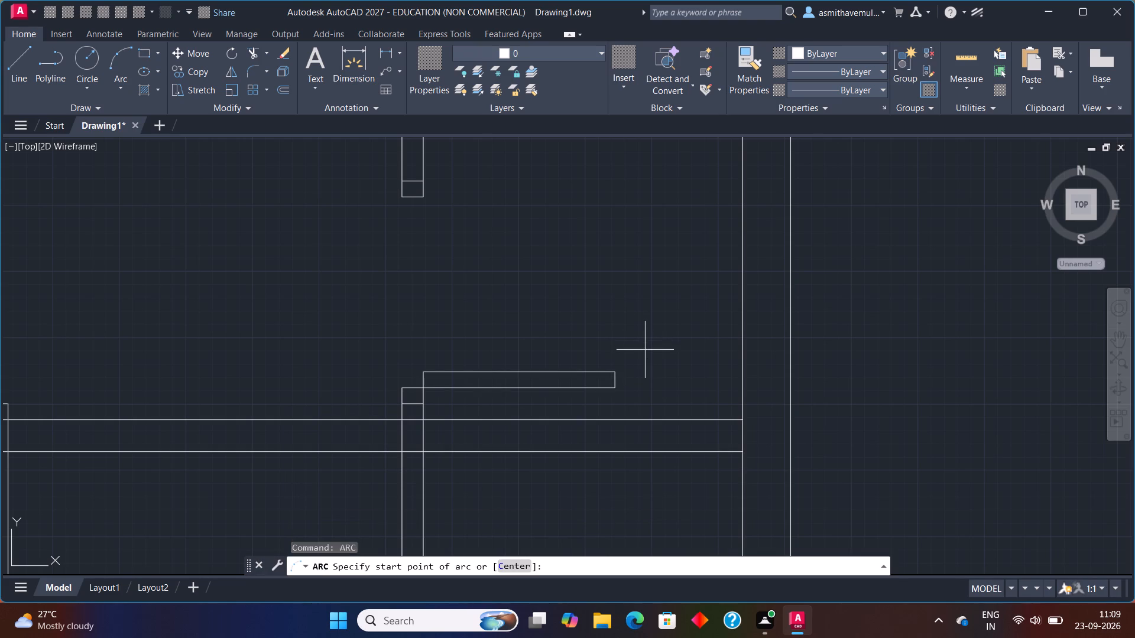
left_click(612, 390)
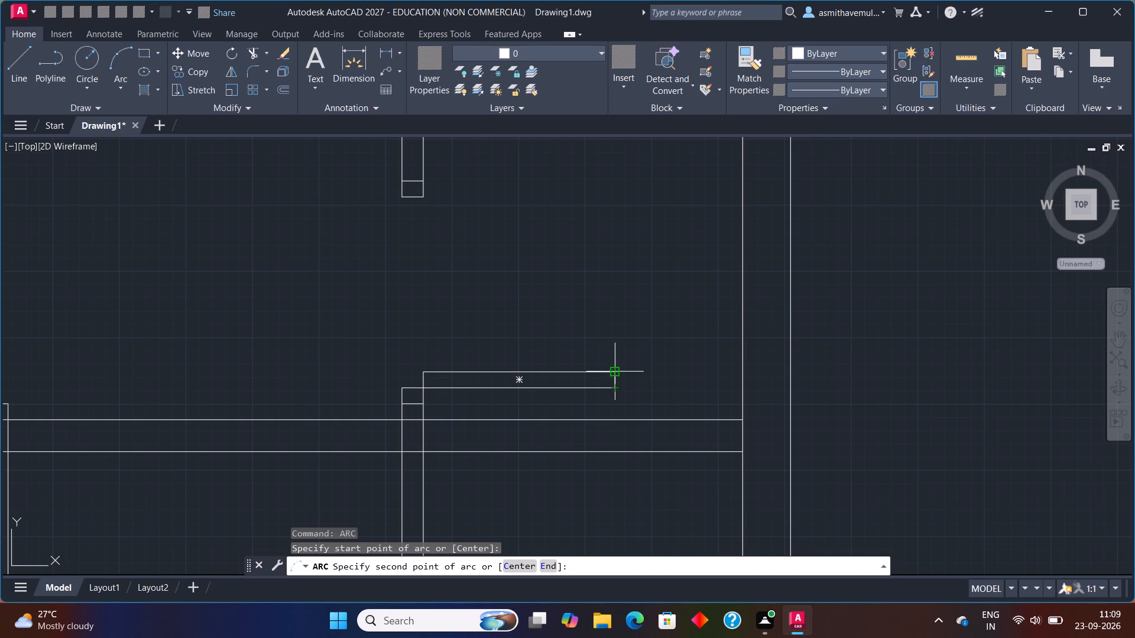
left_click(612, 370)
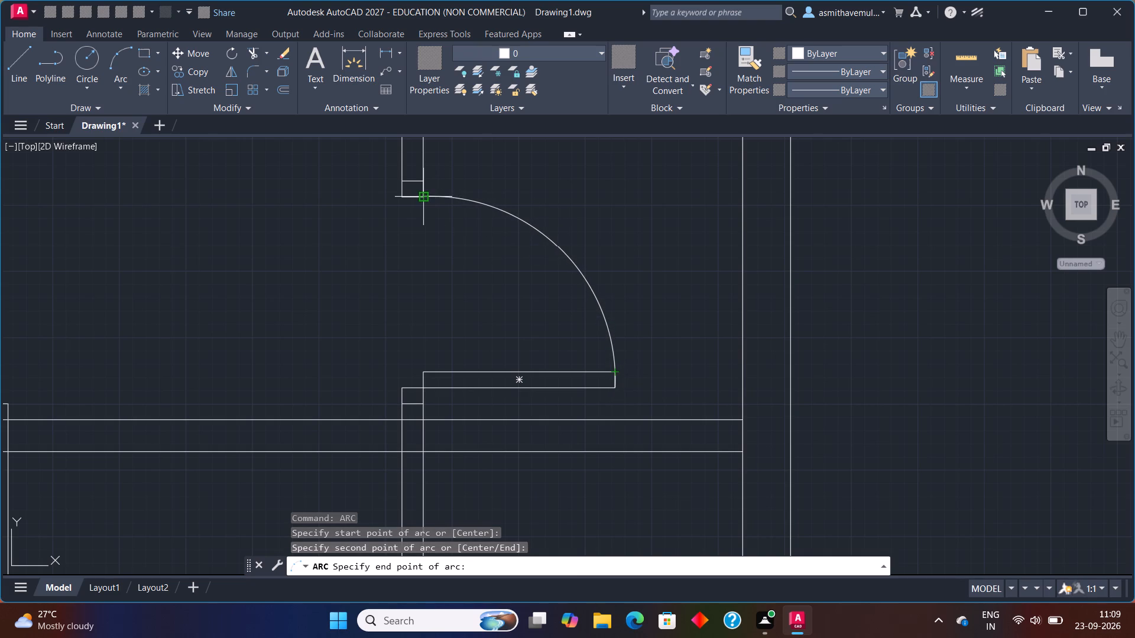
left_click(419, 196)
Draw a line closing the left face of the 6" partition stub, from its lower end line up to the door frame.
scroll(482, 297, "down", 3)
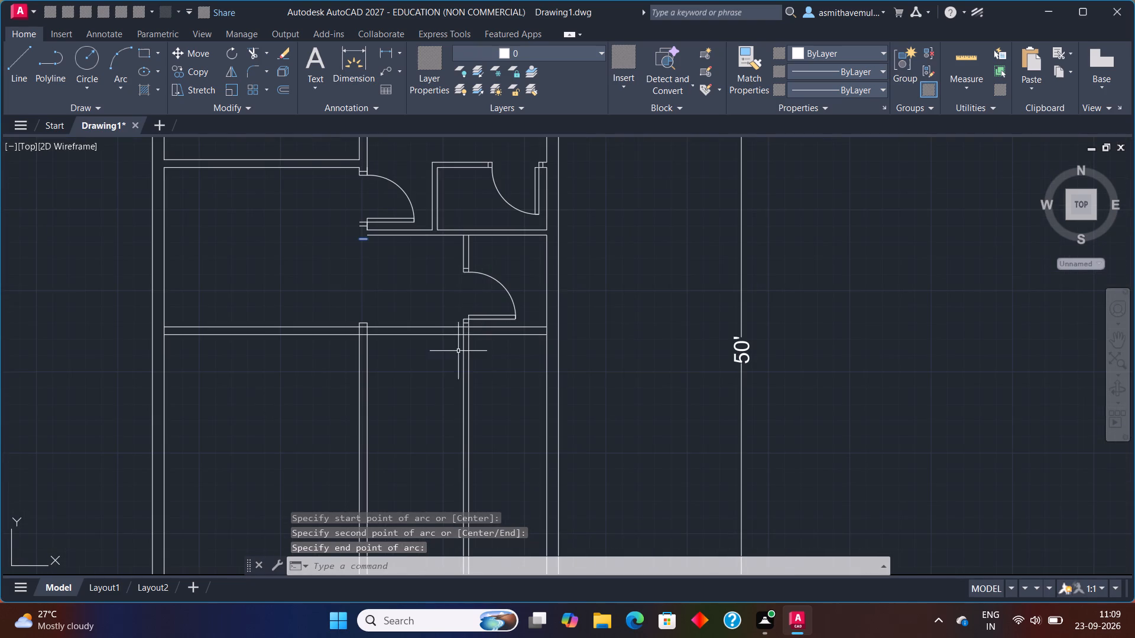
middle_click_drag(455, 360, 504, 321)
scroll(422, 229, "up", 1)
middle_click_drag(414, 220, 400, 268)
scroll(390, 251, "up", 1)
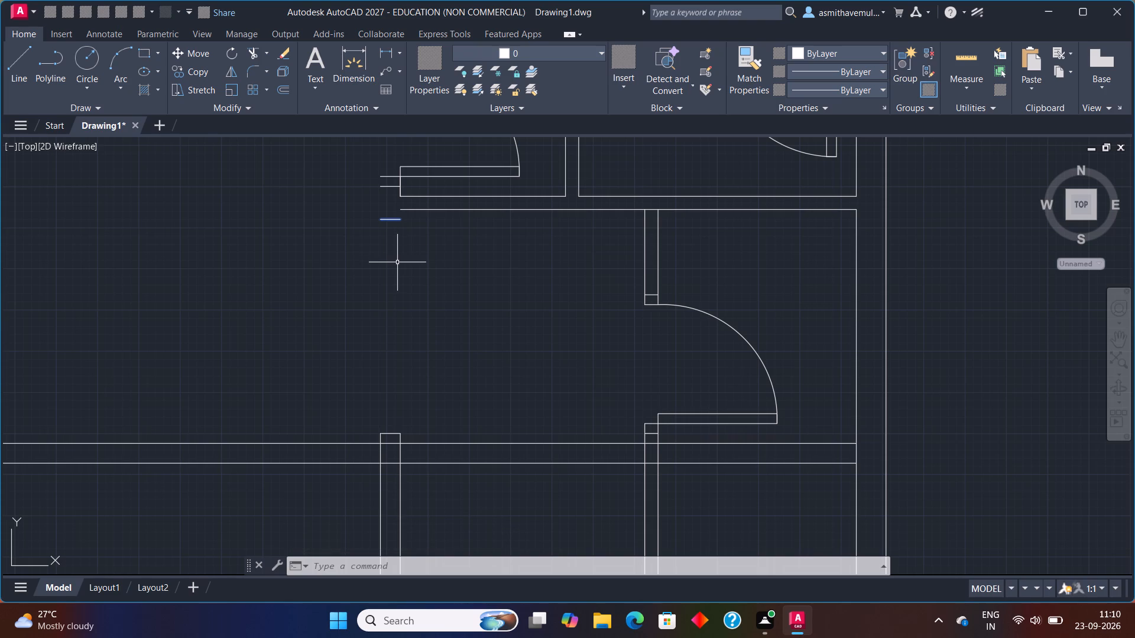
scroll(391, 204, "up", 1)
middle_click_drag(391, 204, 388, 217)
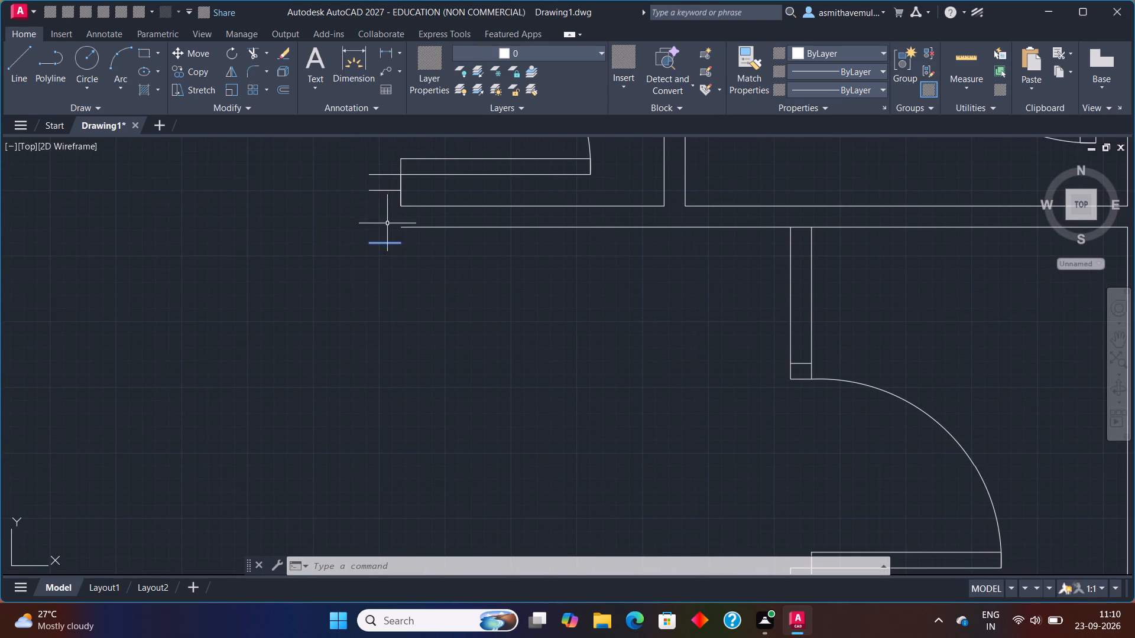
key("l")
key("Return")
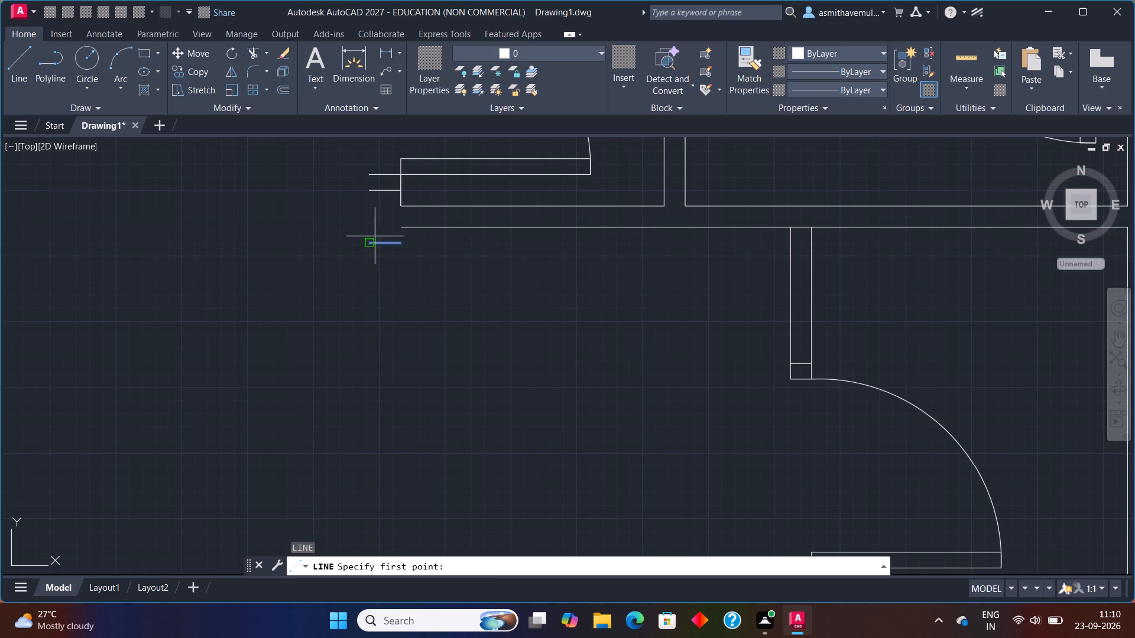
left_click(372, 241)
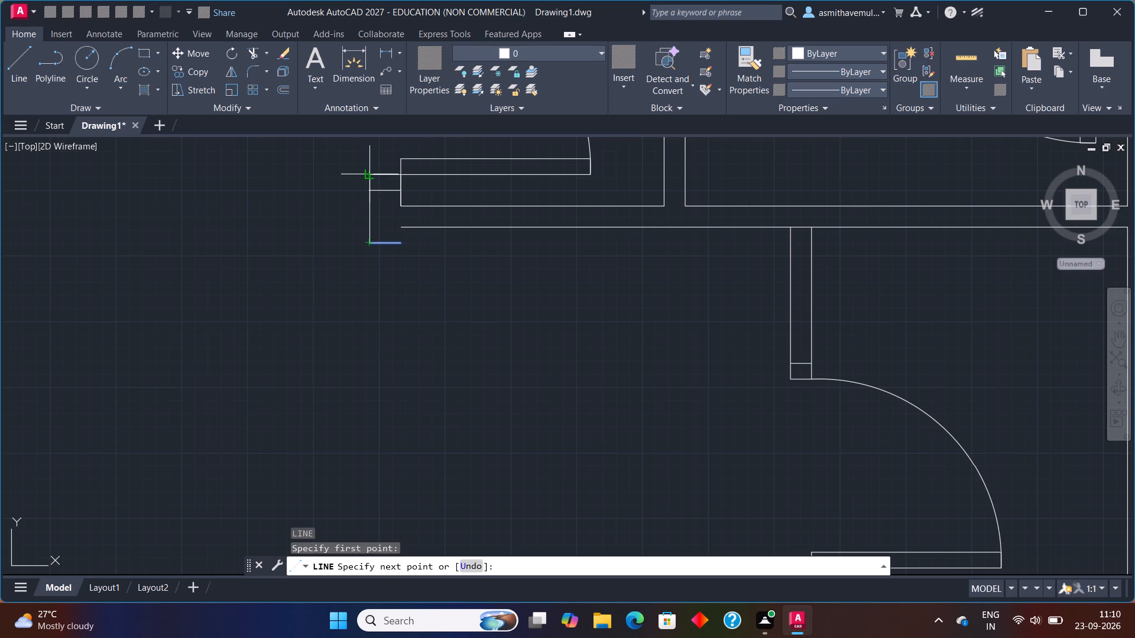
left_click(367, 170)
key("Escape")
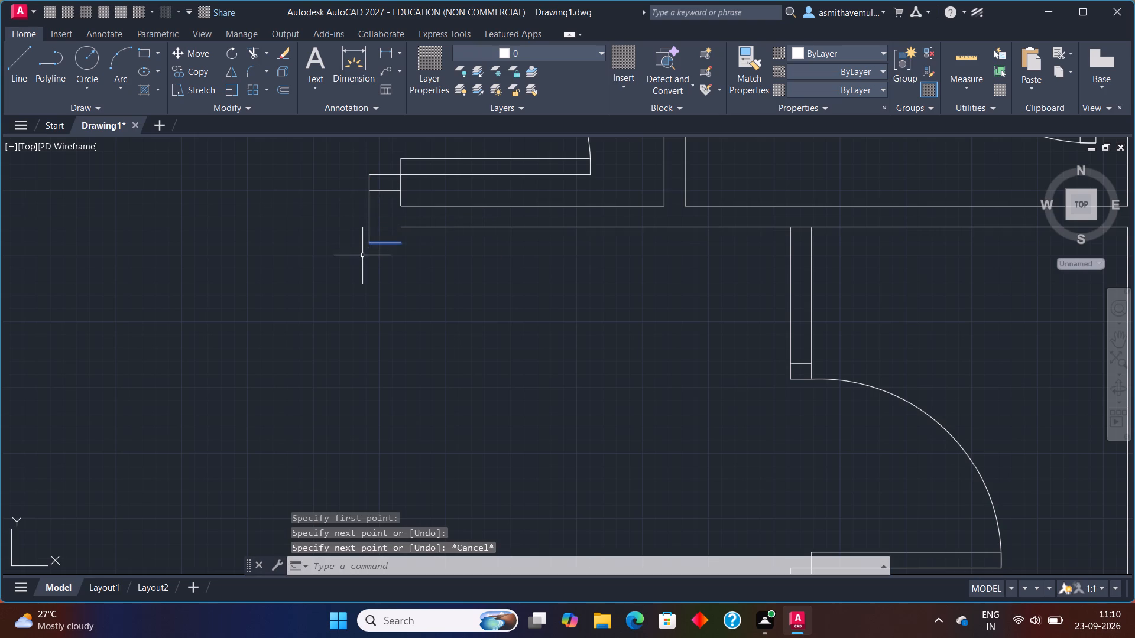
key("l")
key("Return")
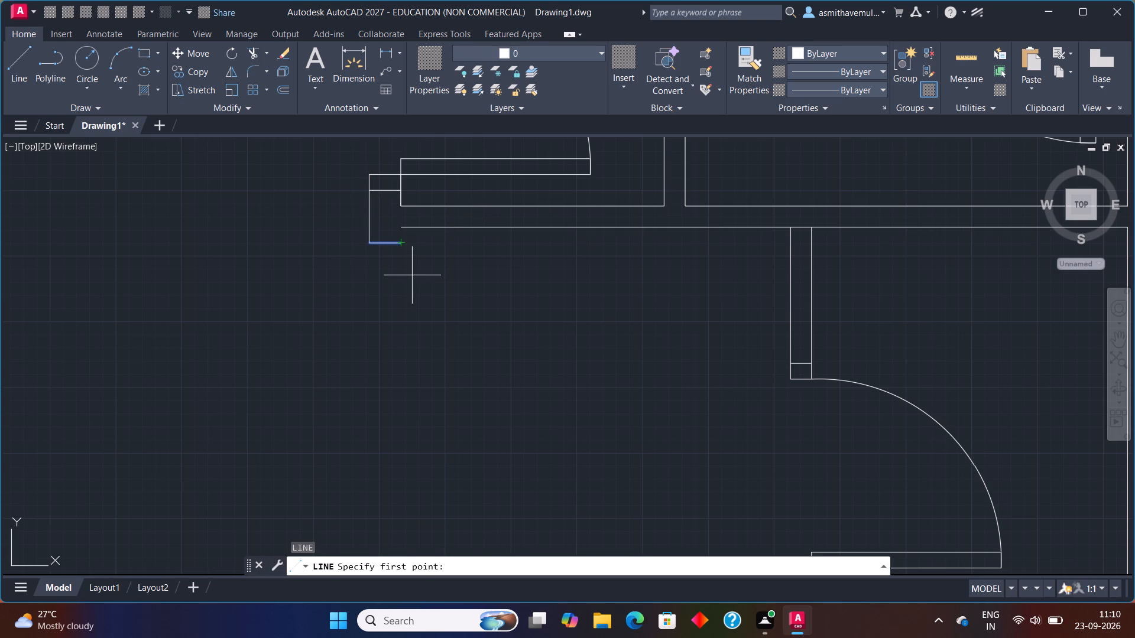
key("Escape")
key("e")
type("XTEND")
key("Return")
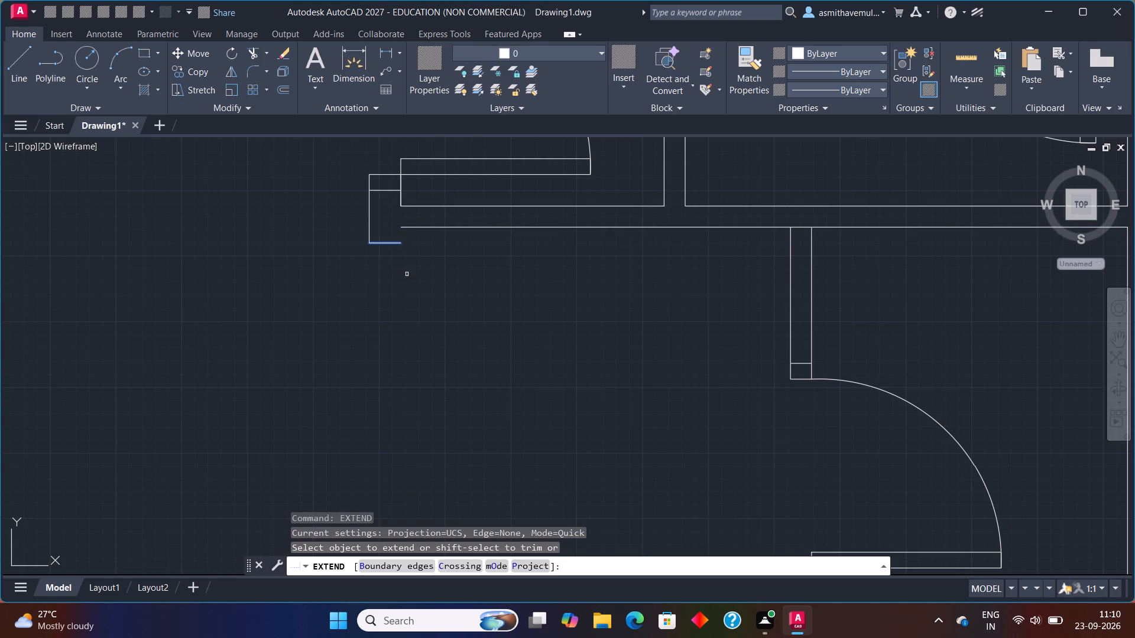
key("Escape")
Draw a short line joining the right end of the stub's lower line to the horizontal partition's lower line.
key("l")
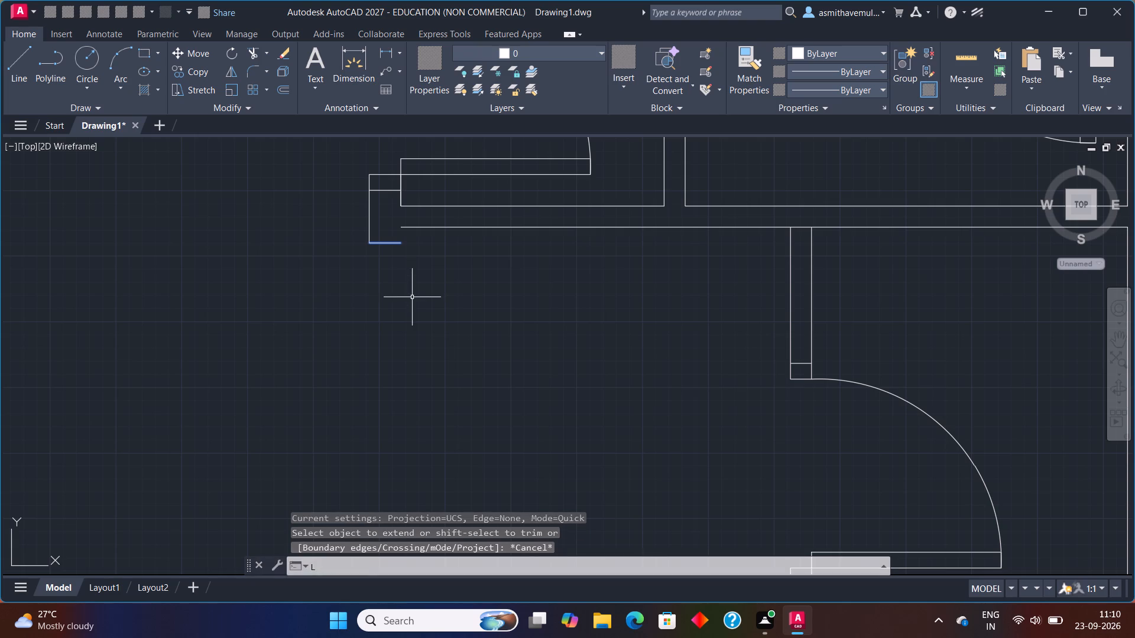
key("Return")
left_click(401, 239)
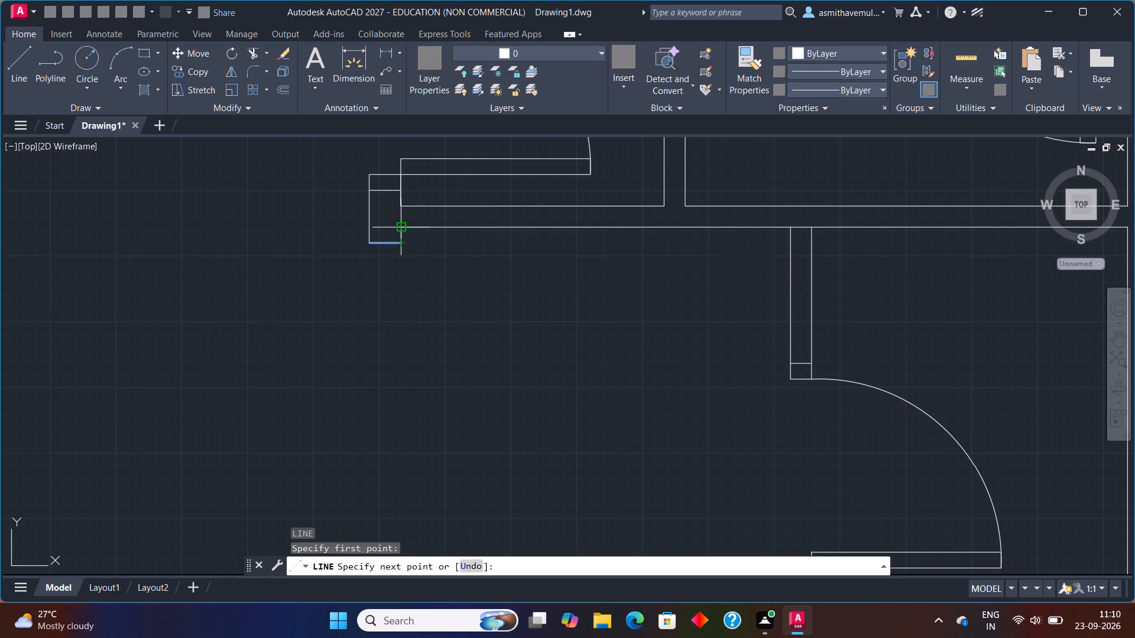
left_click(401, 223)
key("Escape")
Trim the 4" vertical partition lines below the 6" horizontal partition and across its thickness.
scroll(415, 261, "down", 2)
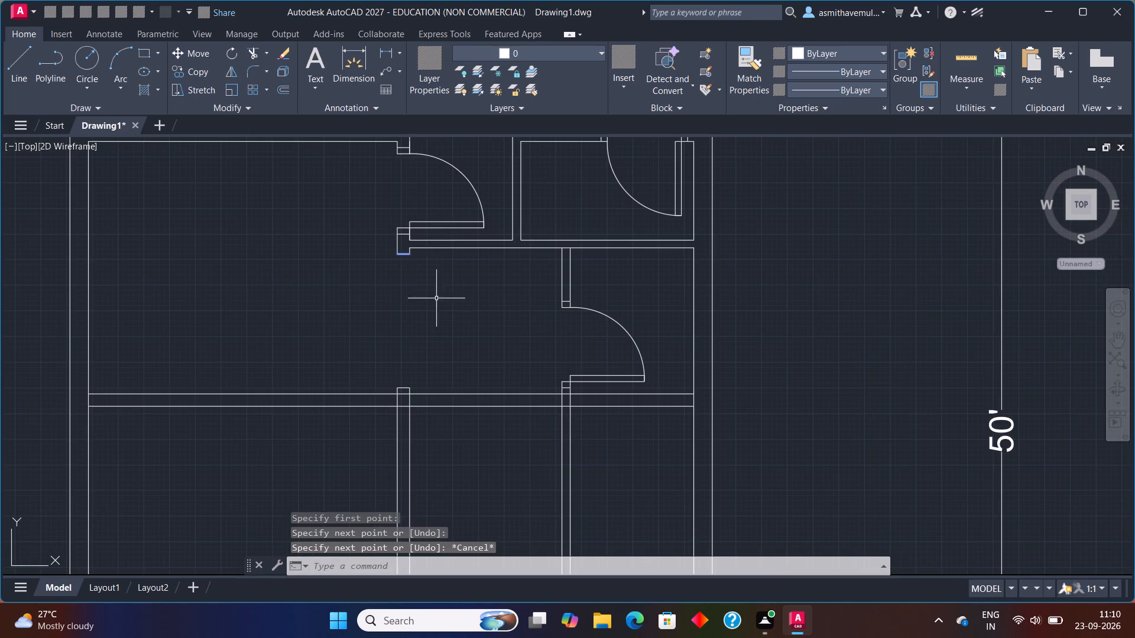
middle_click_drag(444, 331, 332, 245)
scroll(333, 247, "down", 1)
scroll(333, 248, "up", 1)
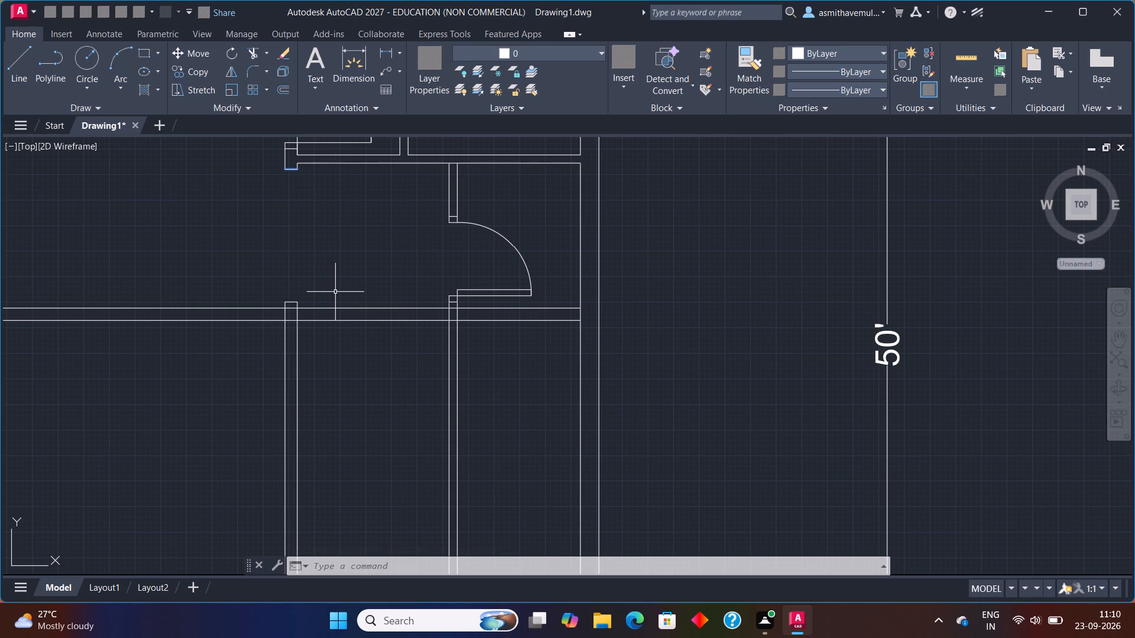
type("TR")
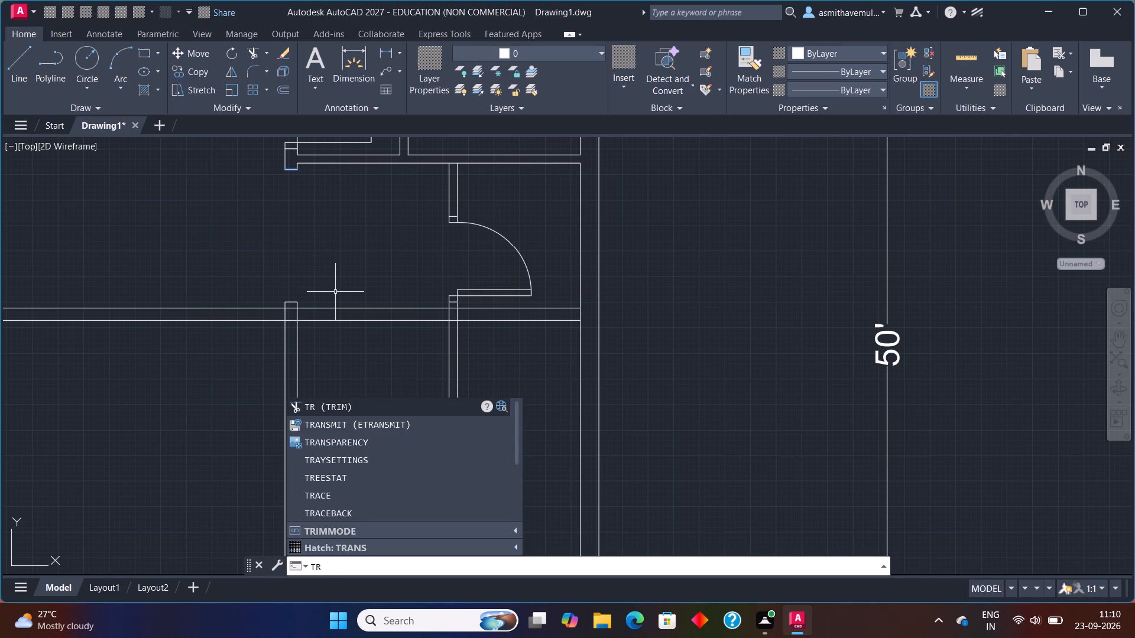
type("IM")
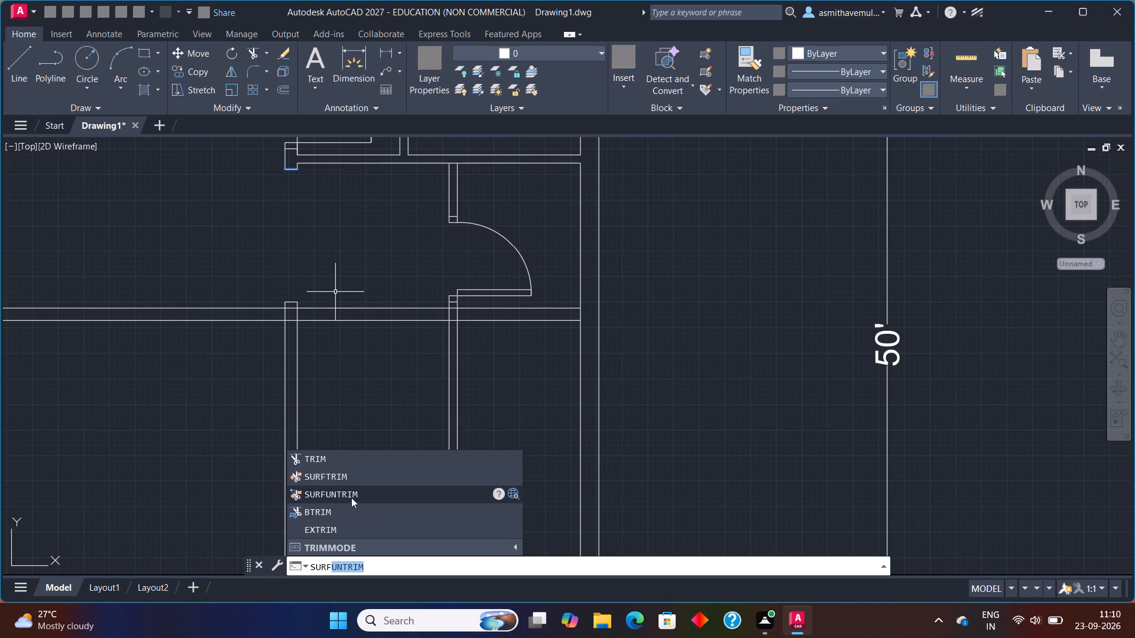
left_click(363, 455)
left_click_drag(516, 373, 405, 424)
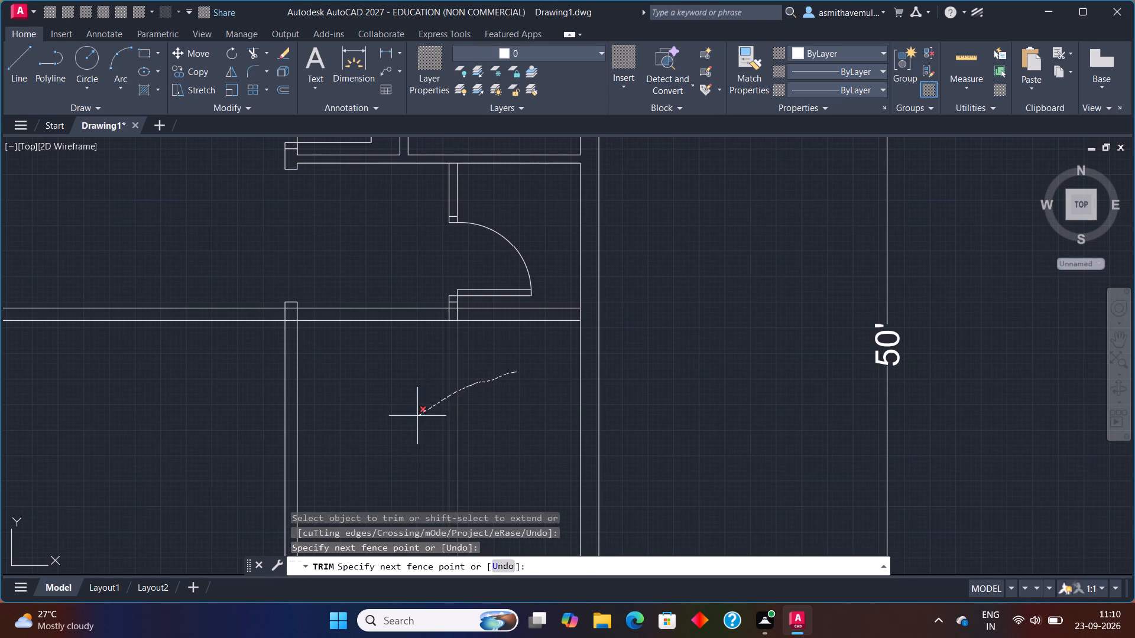
left_click_drag(405, 424, 398, 429)
scroll(437, 314, "up", 2)
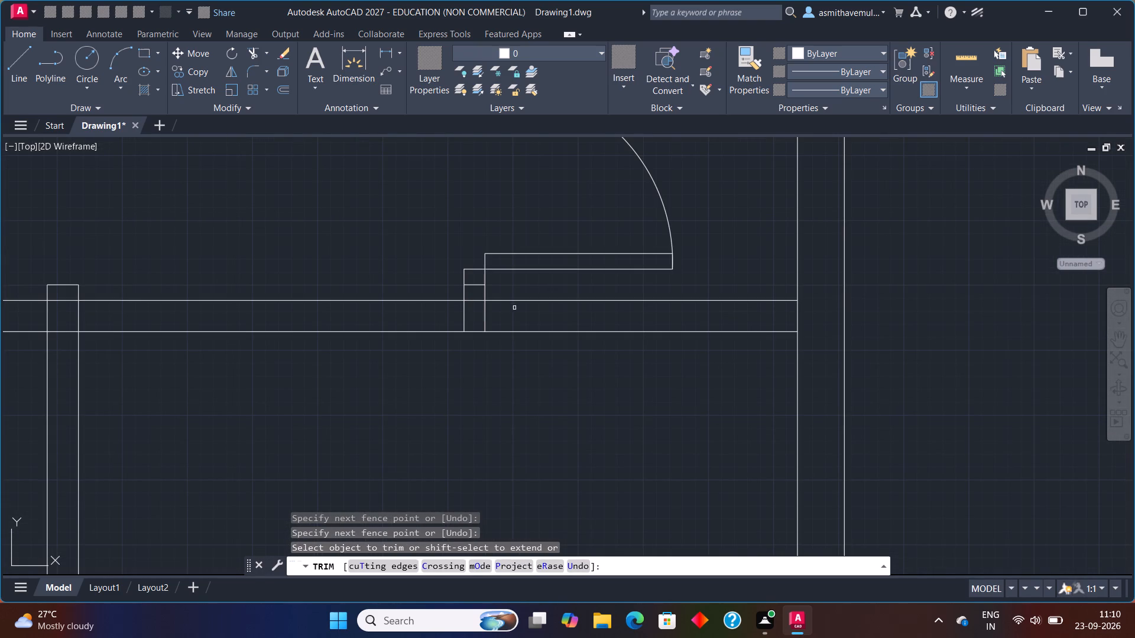
left_click_drag(513, 314, 432, 328)
Trim the right outer wall's inner line between the two lines of the 6" horizontal partition to open the junction.
left_click(793, 317)
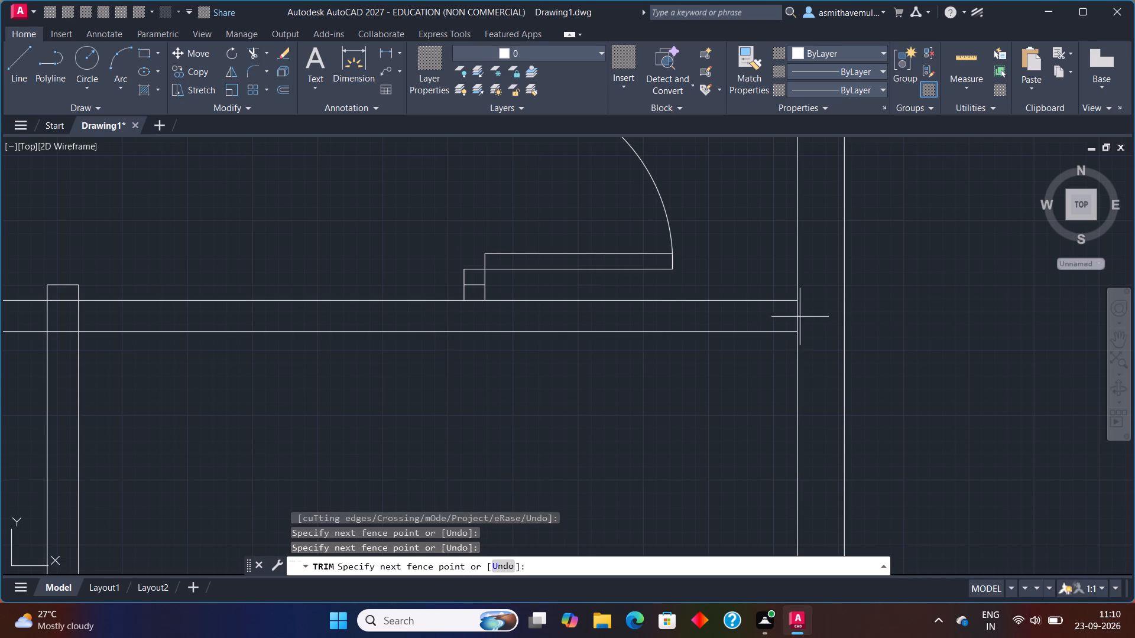
left_click(808, 314)
scroll(791, 336, "down", 2)
scroll(503, 328, "down", 1)
middle_click_drag(361, 310, 352, 396)
middle_click_drag(446, 256, 413, 357)
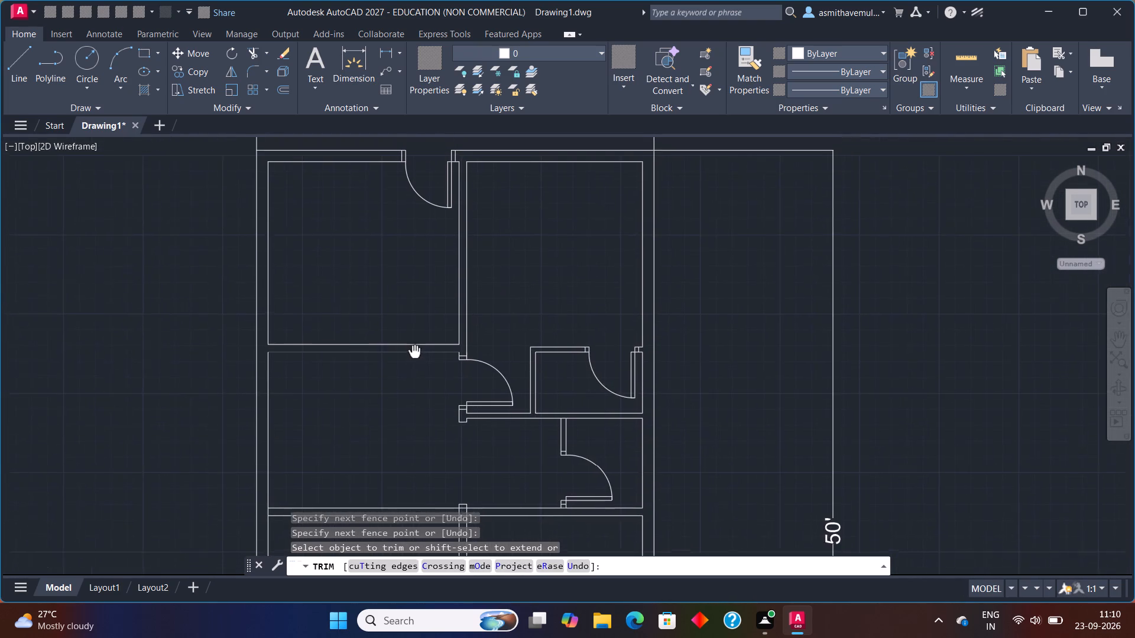
middle_click_drag(413, 357, 410, 366)
middle_click_drag(398, 430, 405, 304)
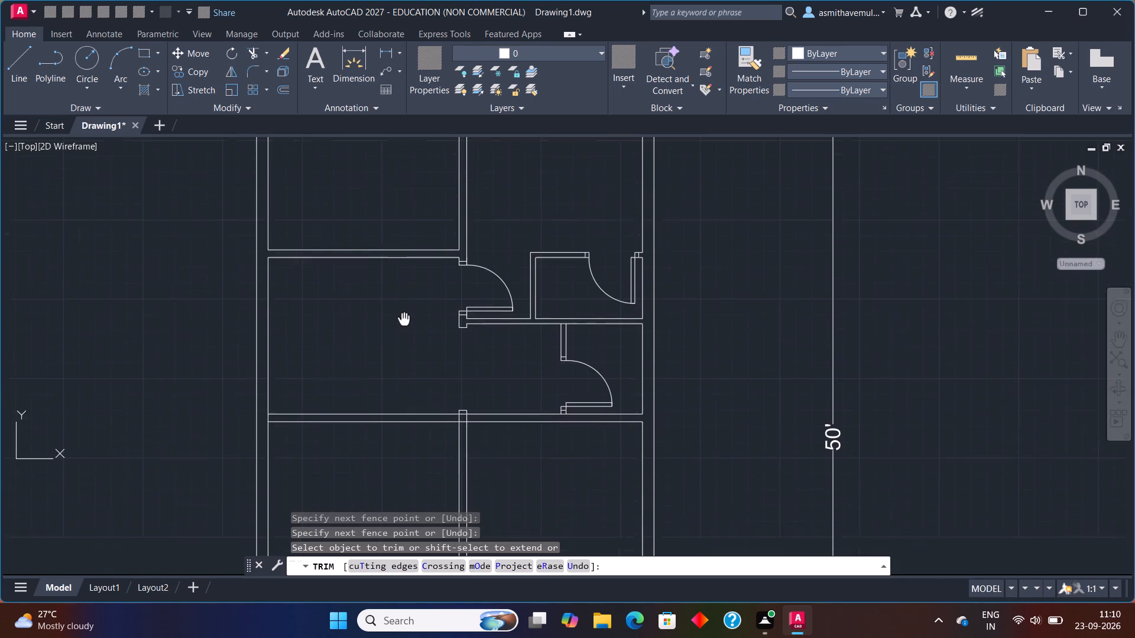
middle_click_drag(405, 304, 408, 271)
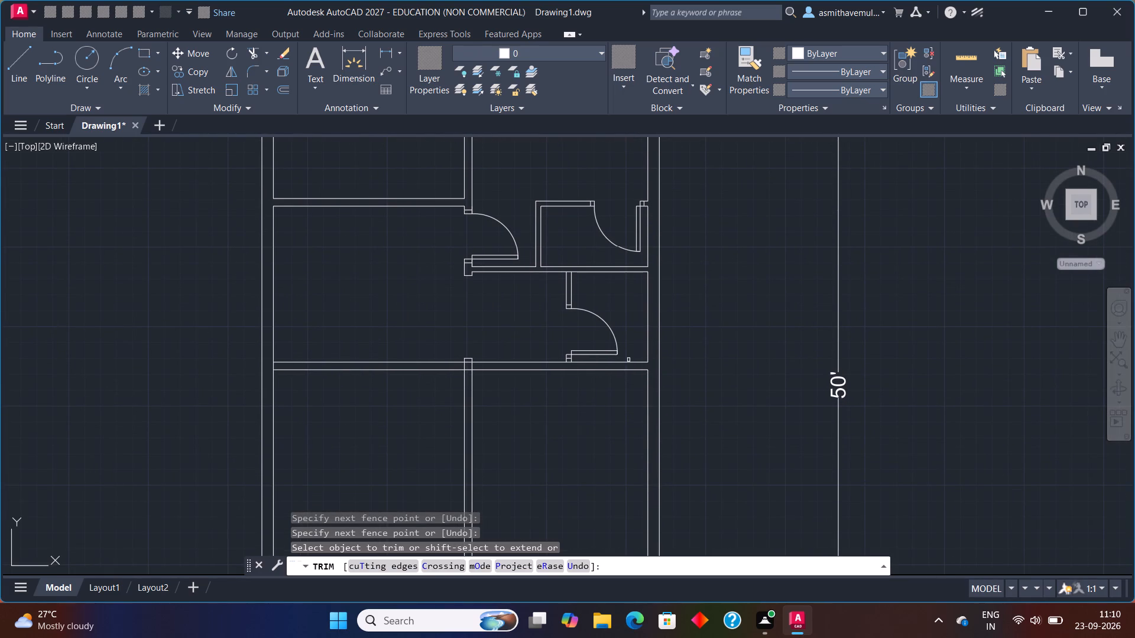
key("Escape")
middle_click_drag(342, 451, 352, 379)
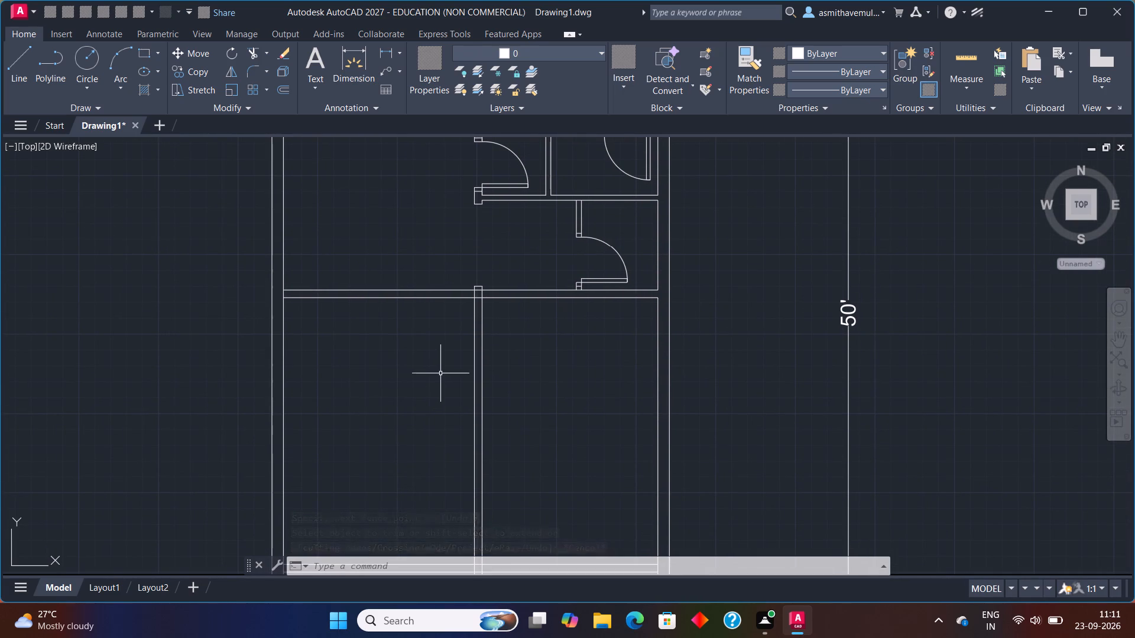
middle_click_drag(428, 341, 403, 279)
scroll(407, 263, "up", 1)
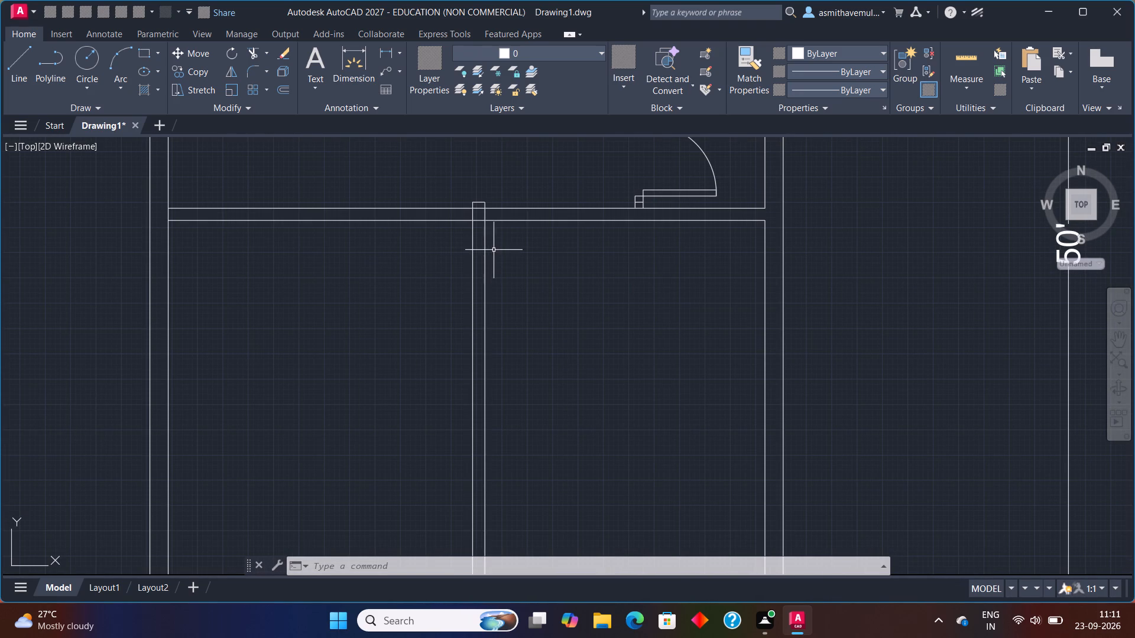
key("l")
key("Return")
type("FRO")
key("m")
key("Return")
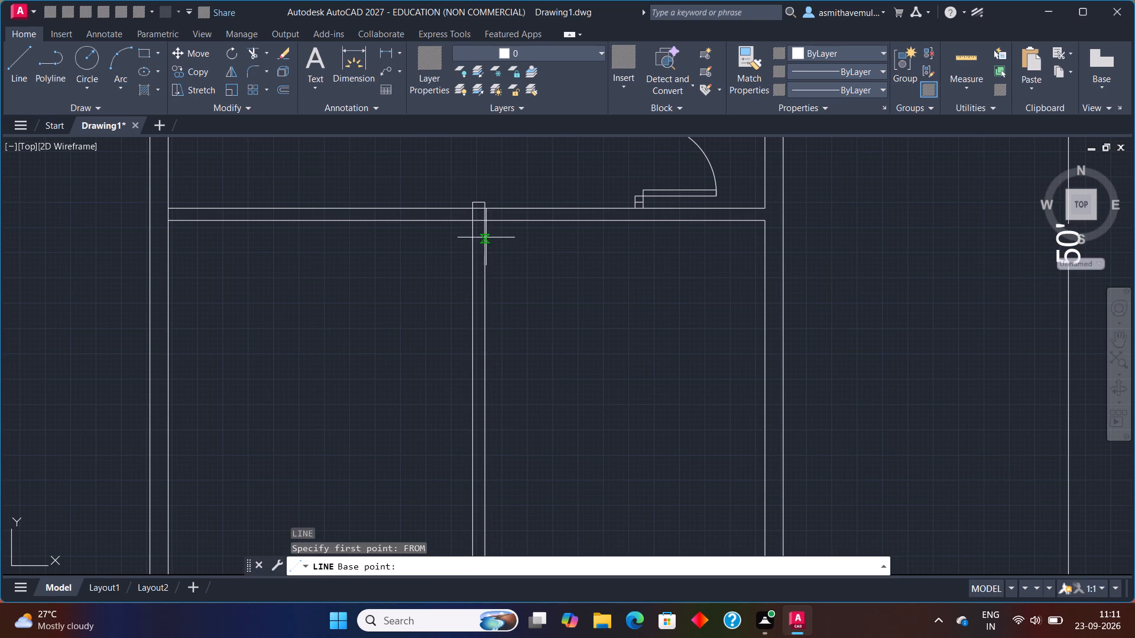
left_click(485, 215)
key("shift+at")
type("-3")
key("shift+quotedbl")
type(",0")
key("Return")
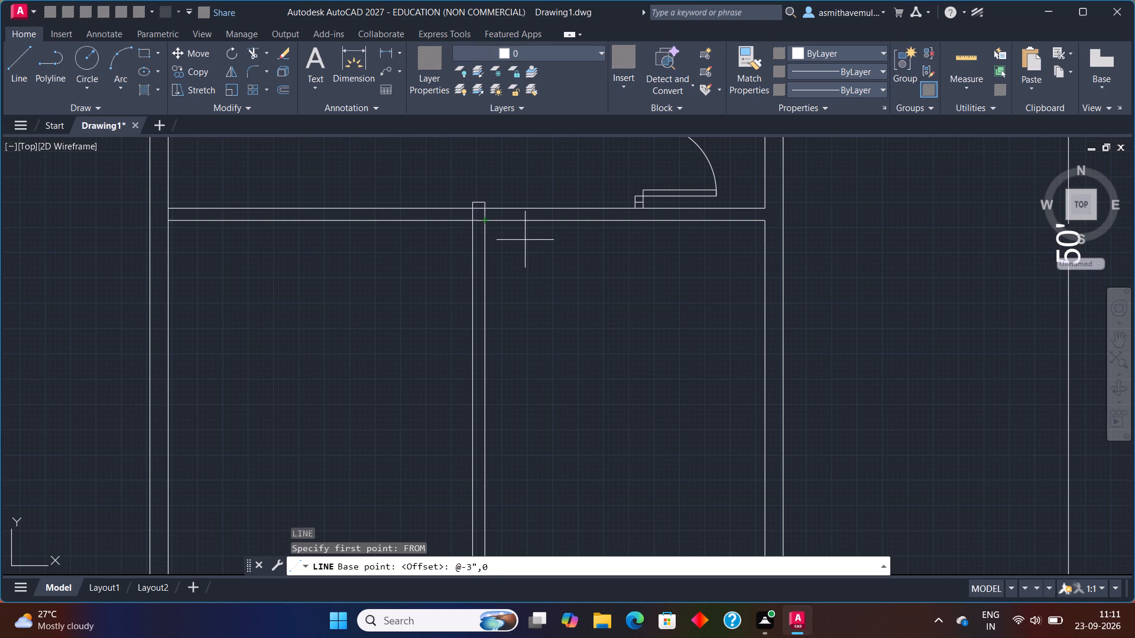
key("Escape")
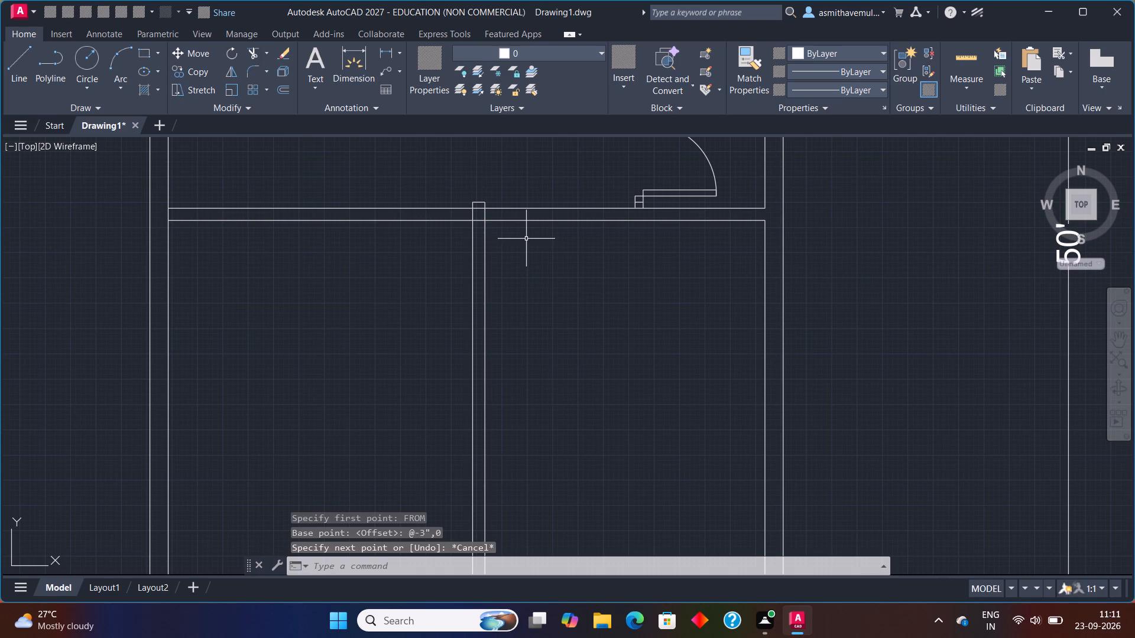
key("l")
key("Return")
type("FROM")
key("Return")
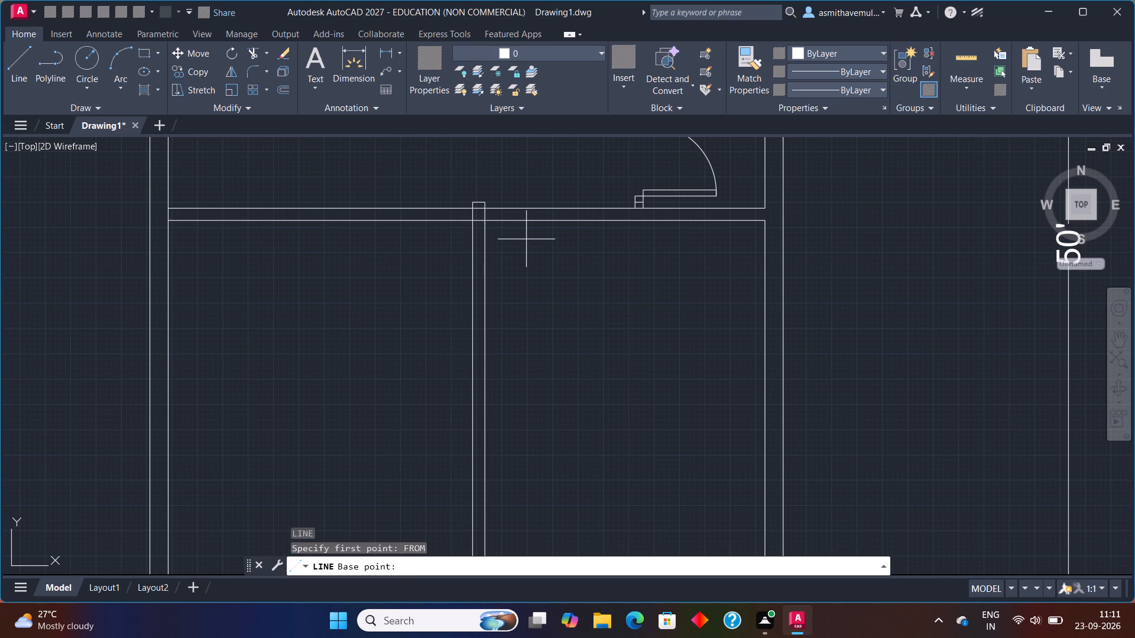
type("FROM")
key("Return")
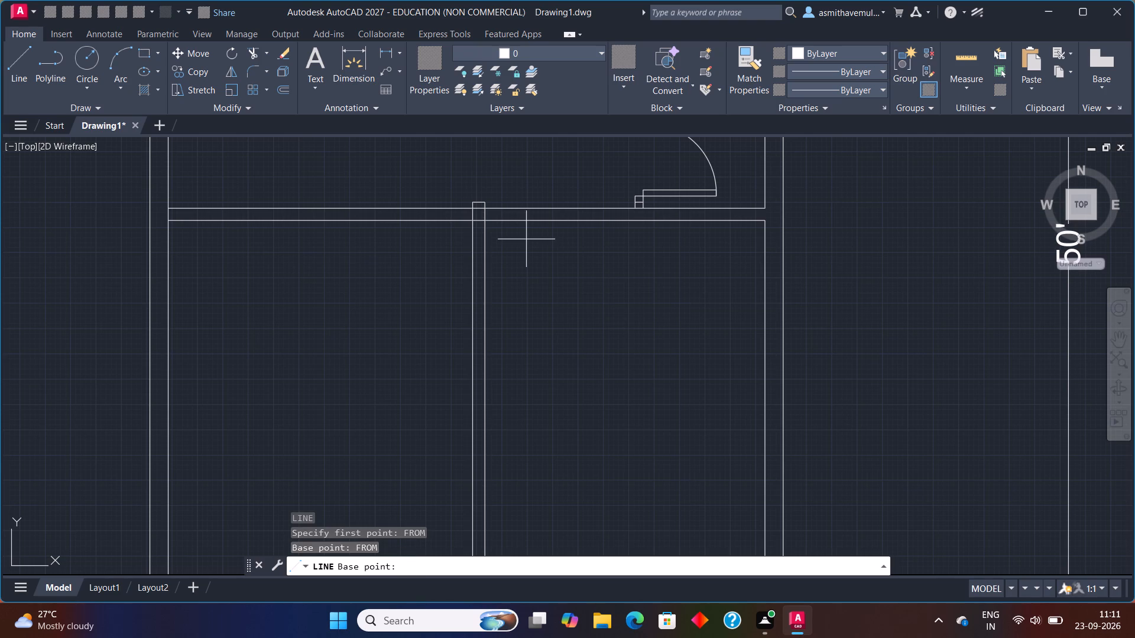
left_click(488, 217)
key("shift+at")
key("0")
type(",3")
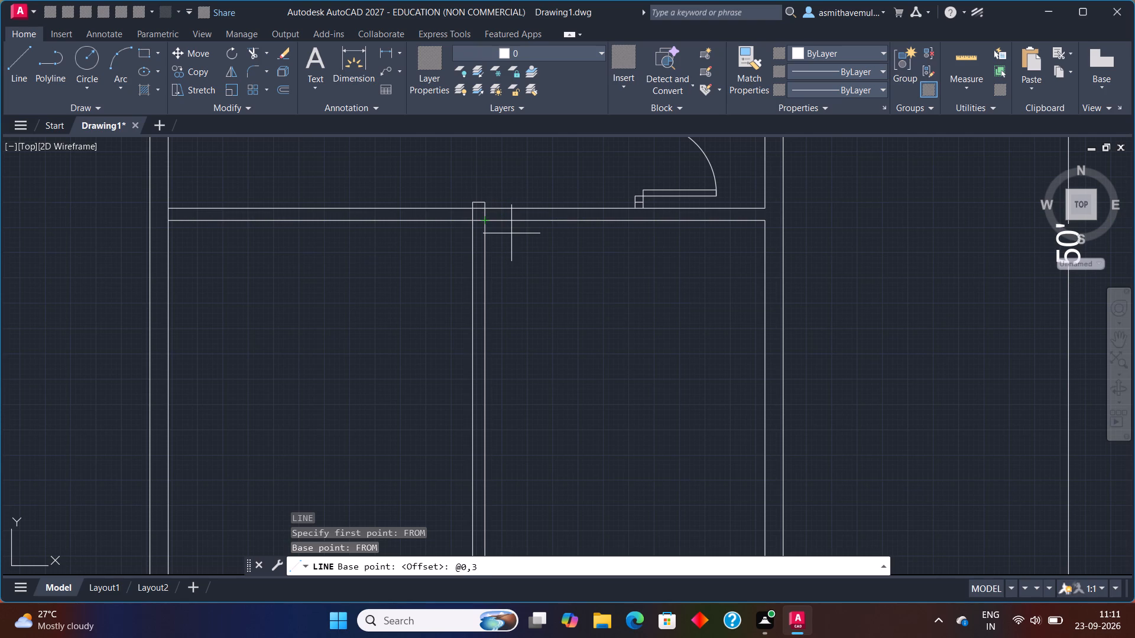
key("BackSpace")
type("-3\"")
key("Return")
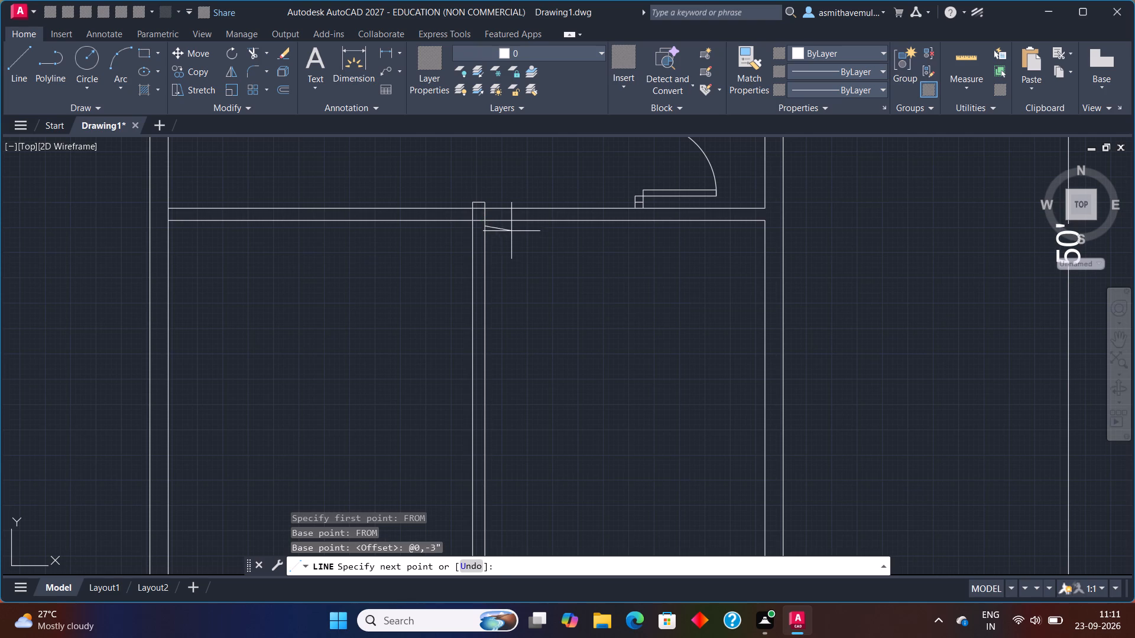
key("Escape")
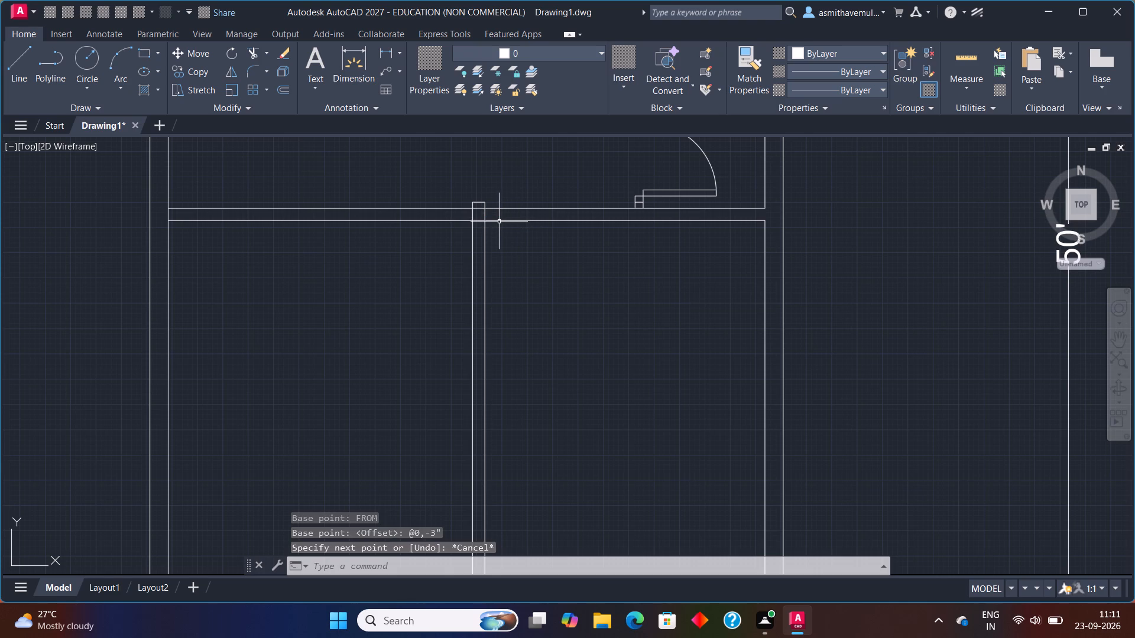
Draw a vertical jamb line across the 6" horizontal partition, starting on its lower line 3" right of the vertical partition's right line.
key("l")
key("Return")
type("FROM")
key("Return")
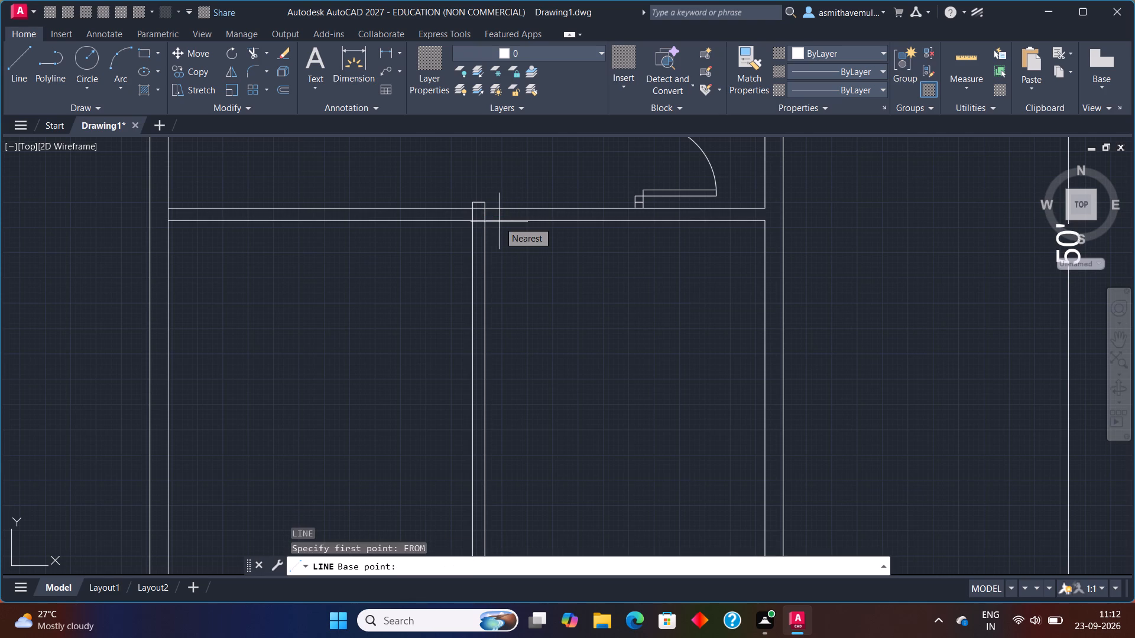
left_click(488, 219)
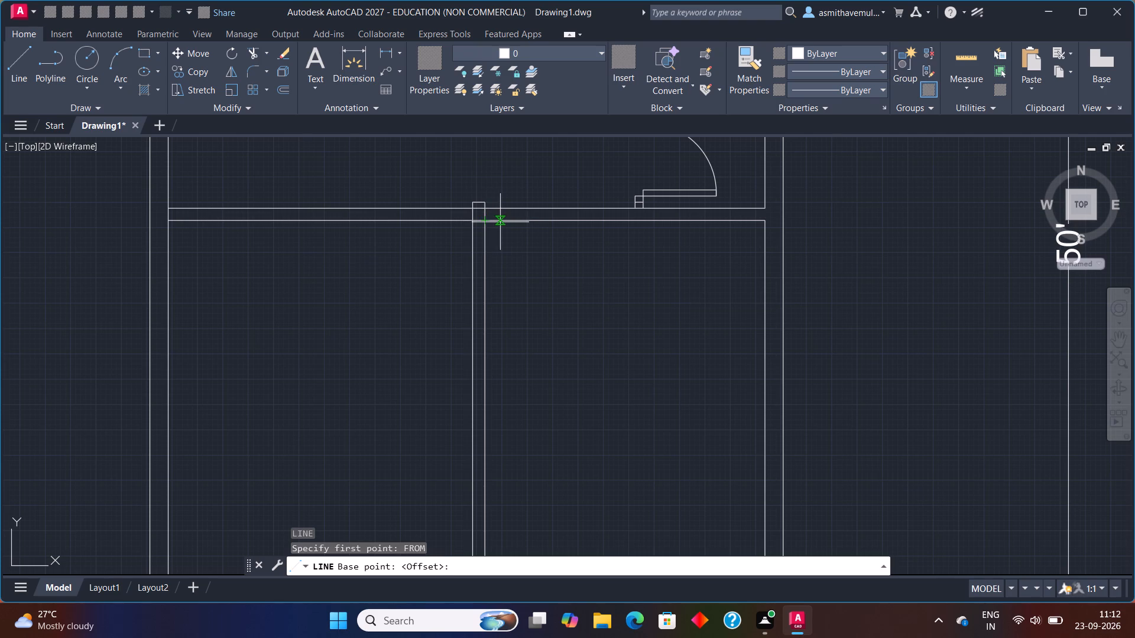
scroll(501, 221, "up", 1)
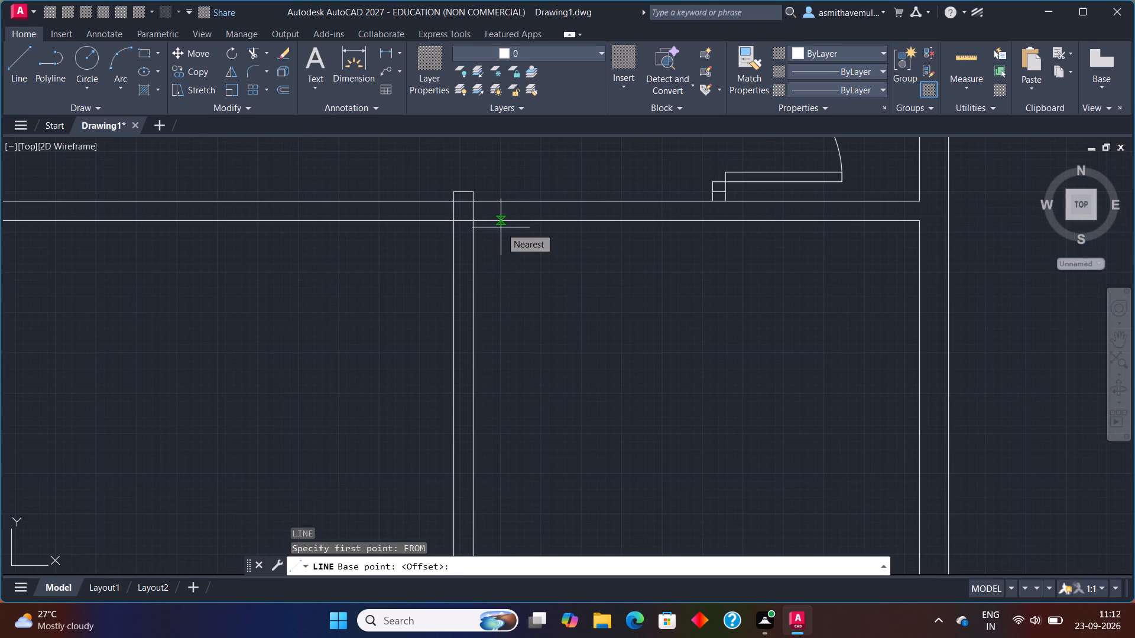
key("shift+at")
key("3")
type("\",0")
key("Return")
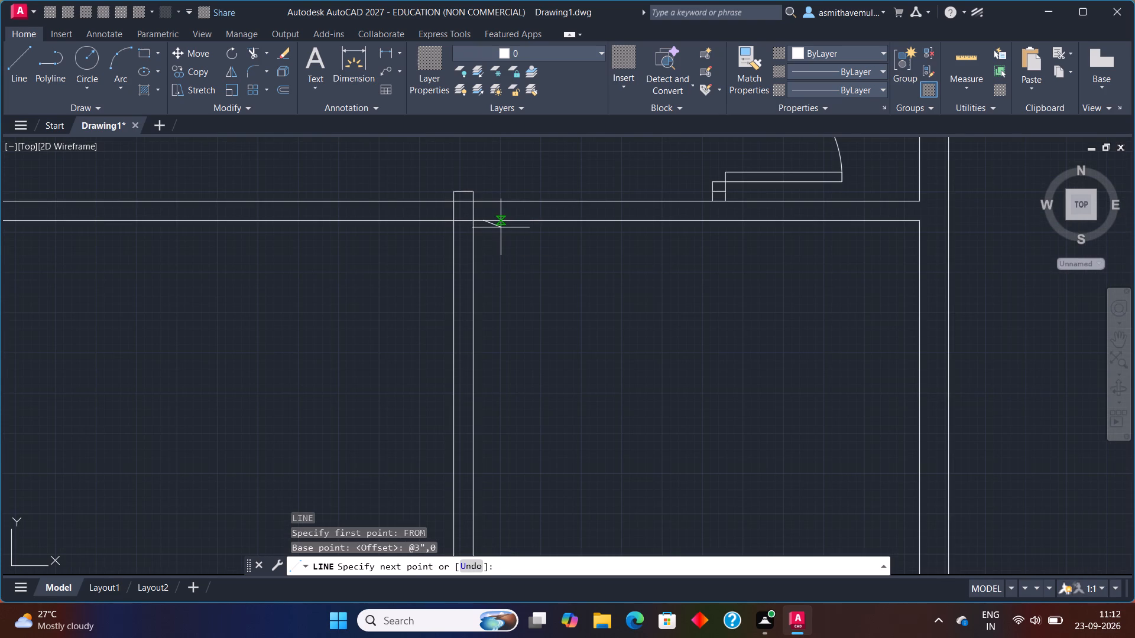
scroll(459, 198, "up", 1)
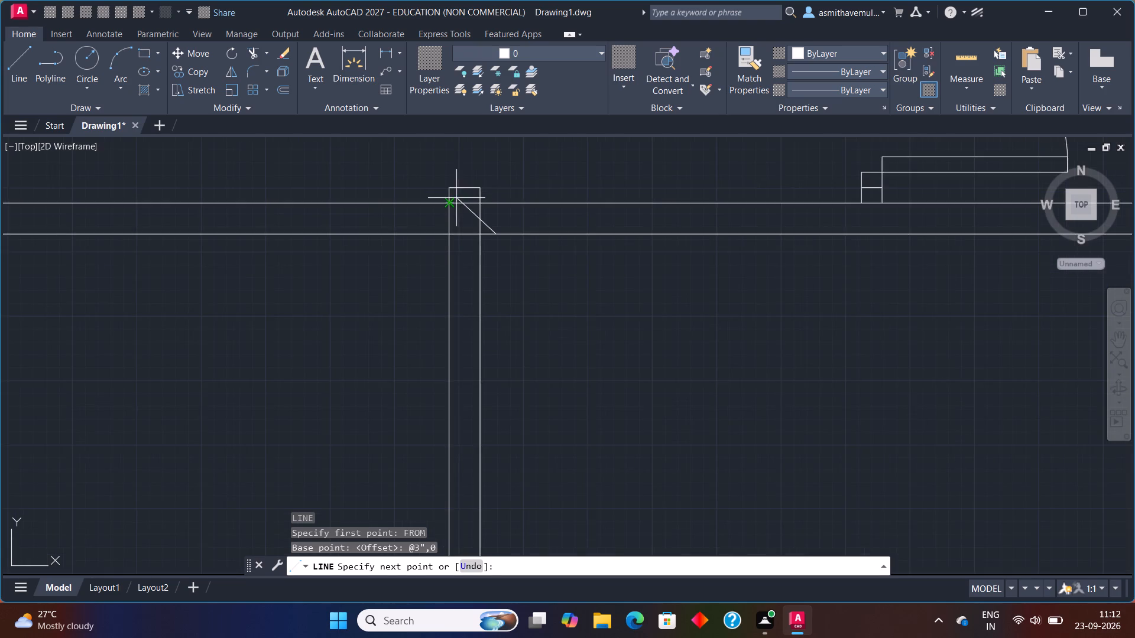
scroll(457, 198, "up", 1)
left_click(514, 198)
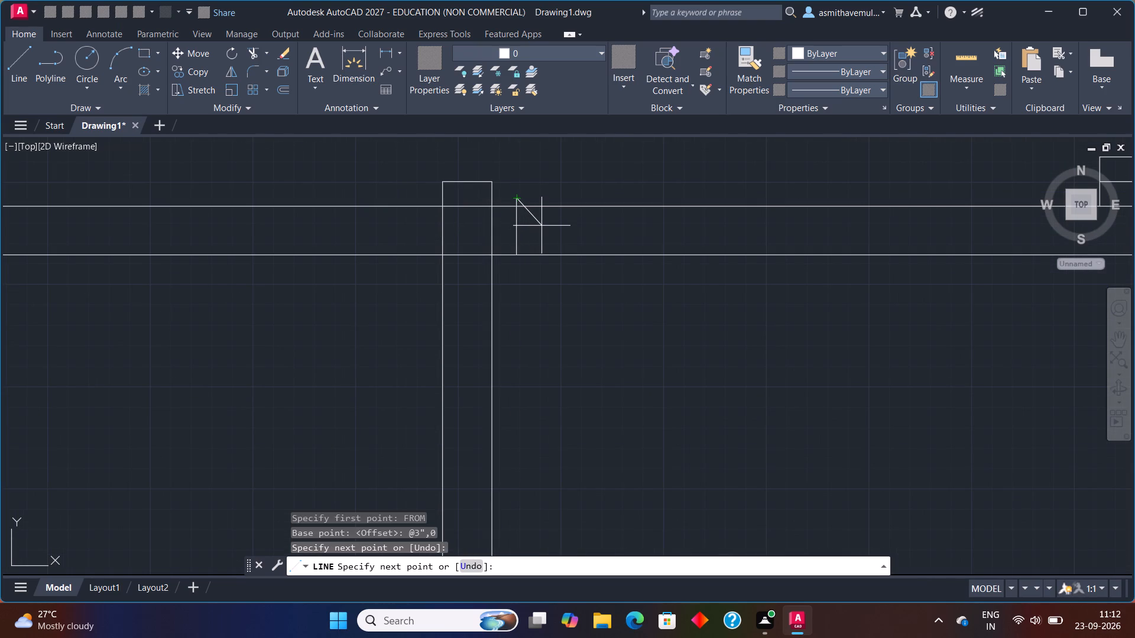
key("Escape")
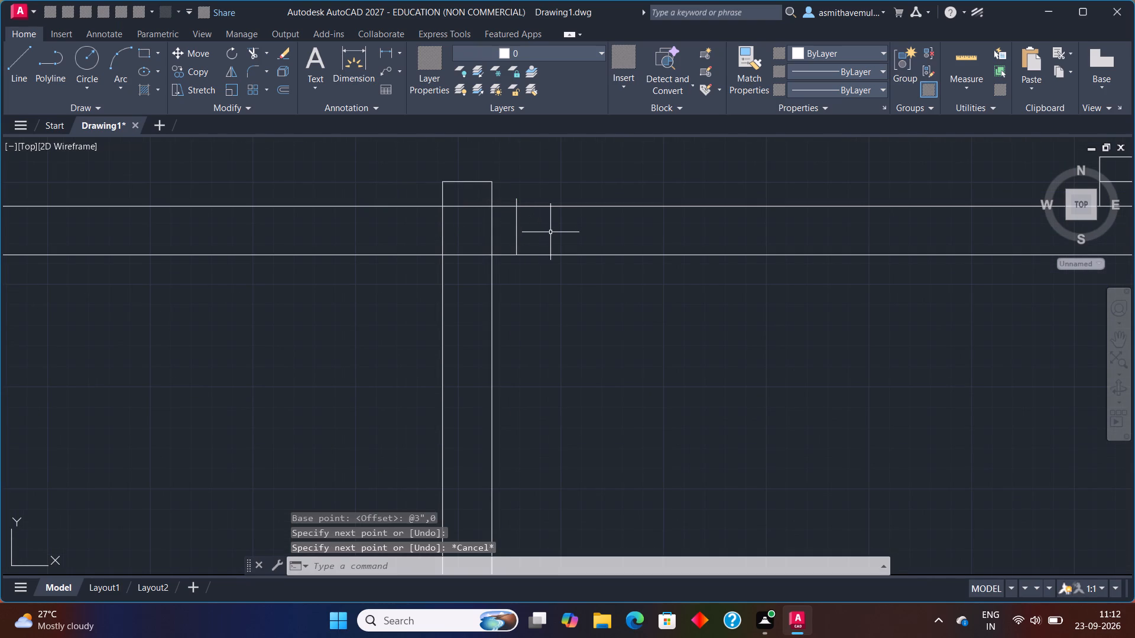
Trim the part of the new jamb line that projects above the horizontal partition's upper line.
type("TRI")
key("m")
key("Return")
left_click(514, 200)
key("Escape")
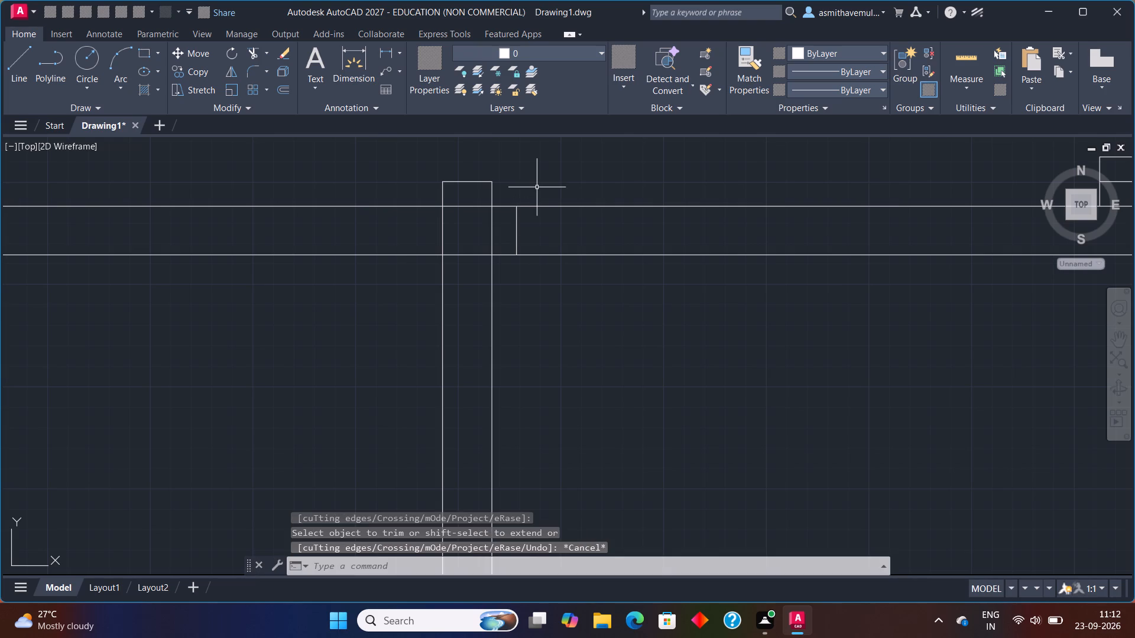
Offset the jamb line 3" to the right to form the door frame's left piece in the horizontal partition.
key("o")
key("Return")
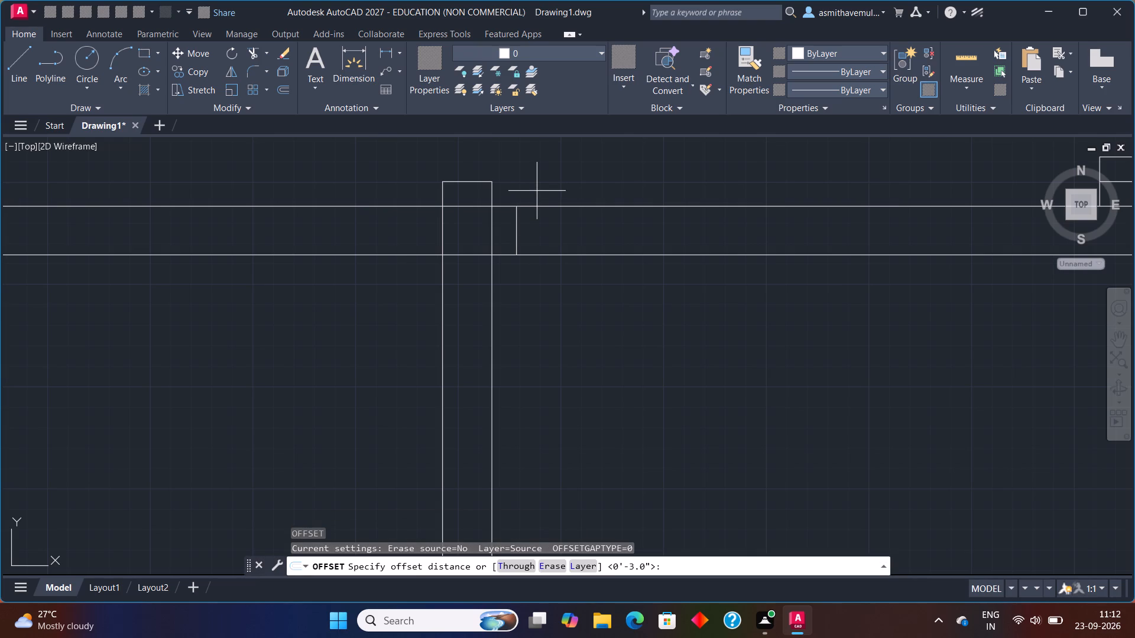
key("3")
key("shift+quotedbl")
key("Return")
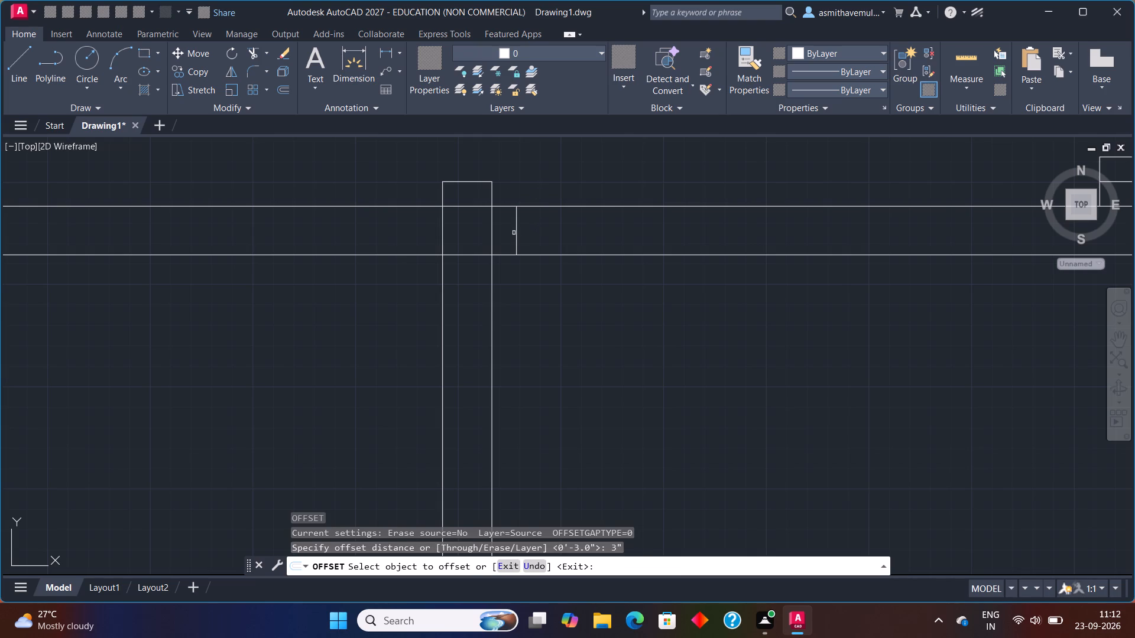
left_click(515, 229)
left_click(544, 227)
key("Escape")
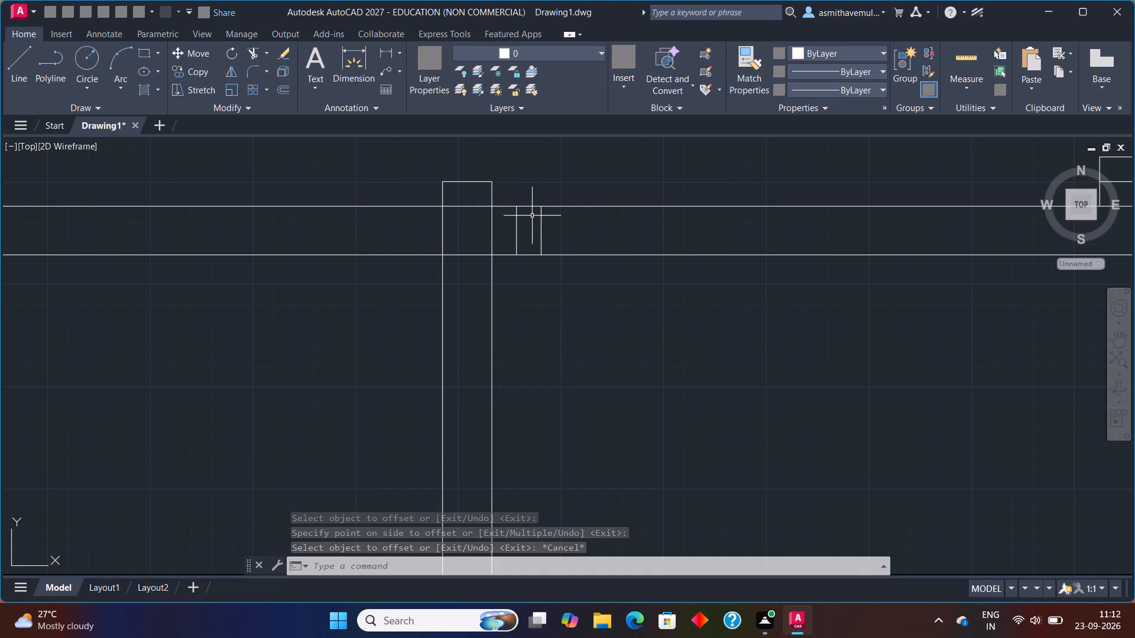
Offset the frame's inner line 3' to the right to mark the door opening width.
key("o")
key("Return")
key("3")
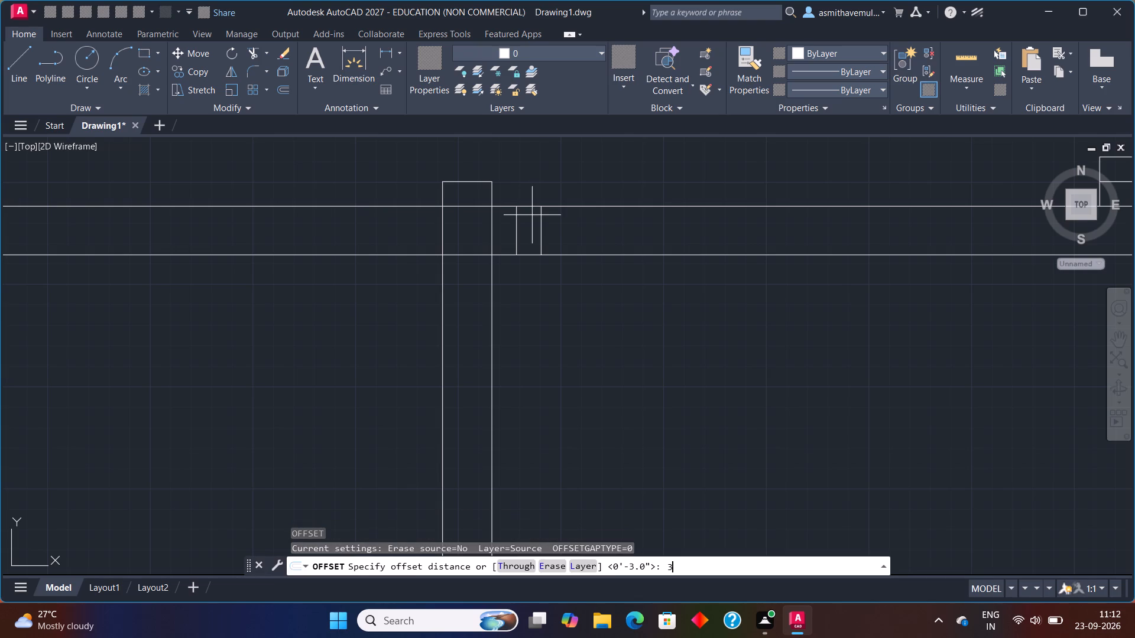
key("apostrophe")
key("Return")
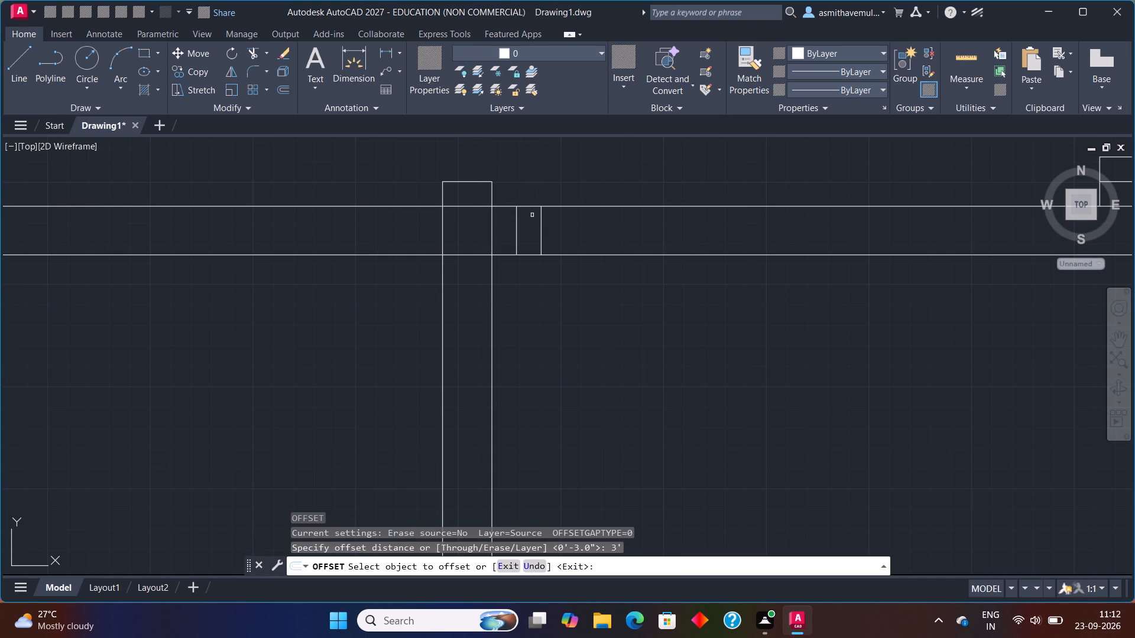
left_click(541, 234)
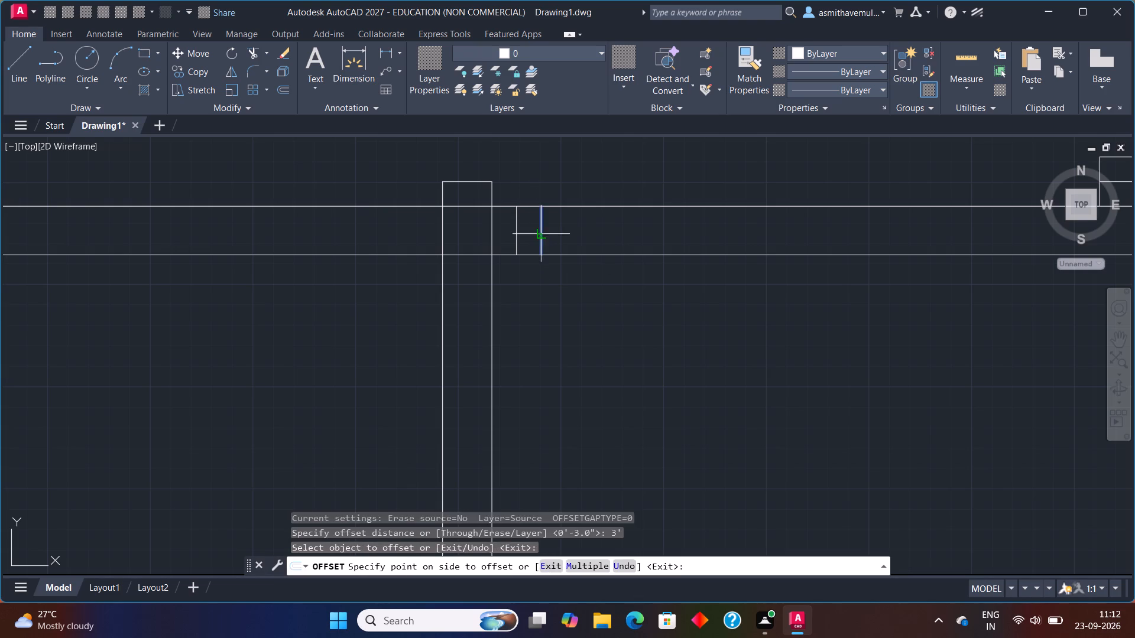
left_click(689, 214)
key("Escape")
Offset the opening's right line 3" to the right to form the door frame's right piece.
key("o")
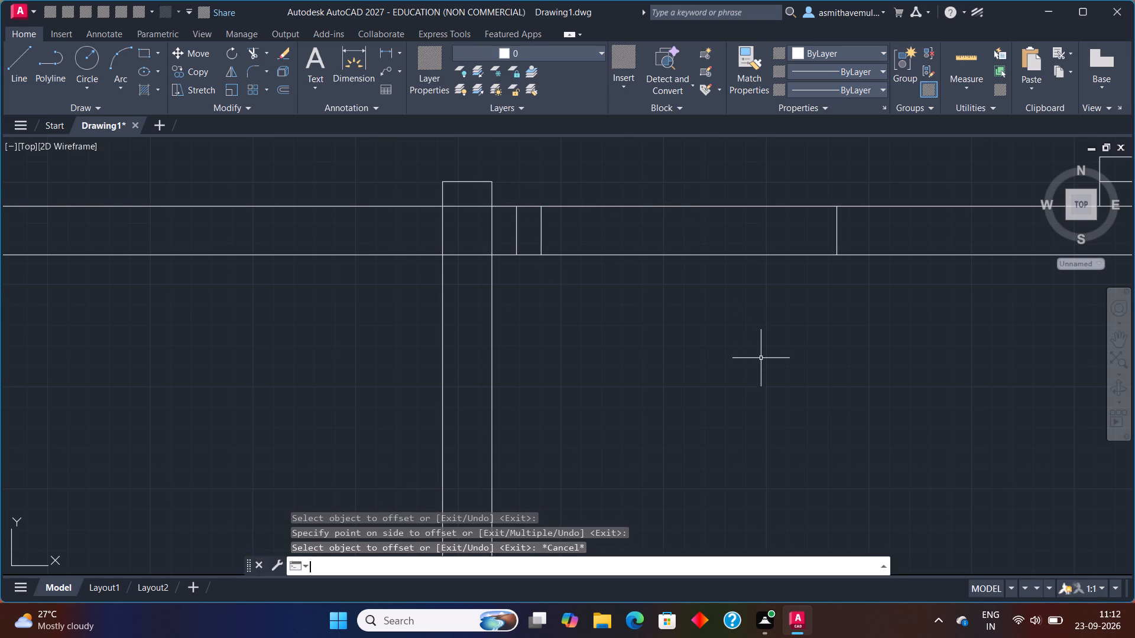
key("Return")
key("3")
key("shift+quotedbl")
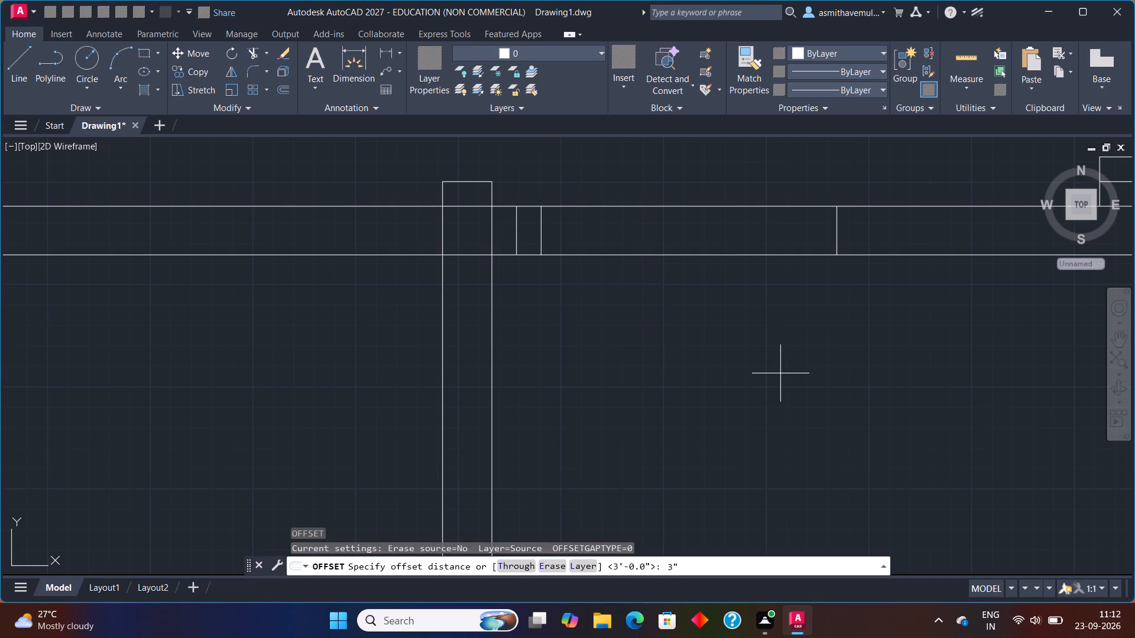
key("Return")
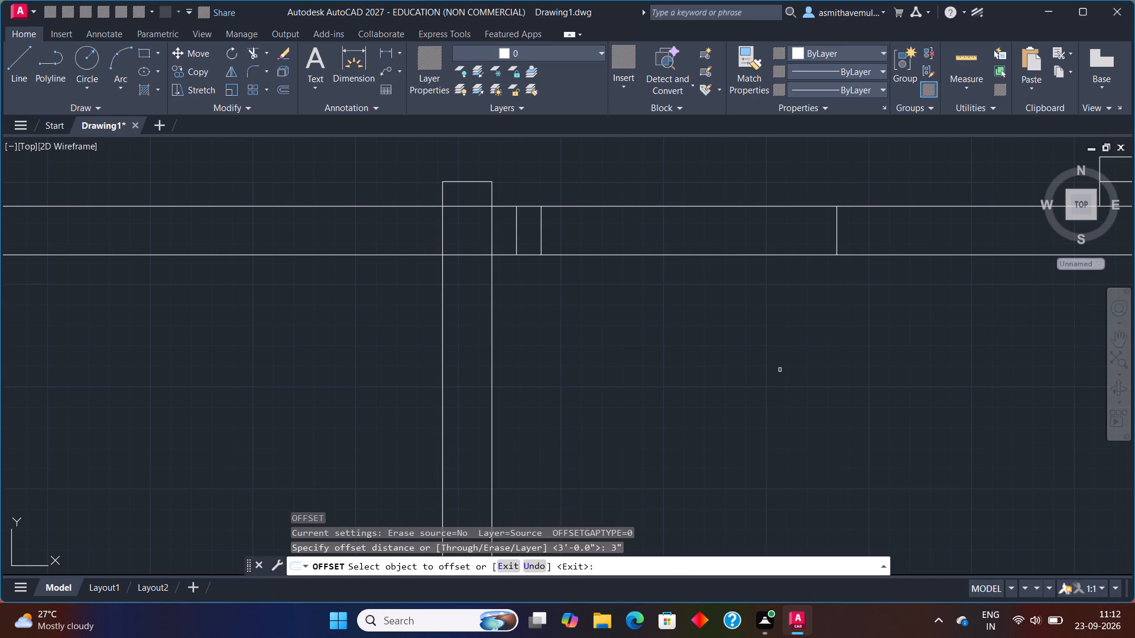
left_click(836, 225)
left_click(852, 221)
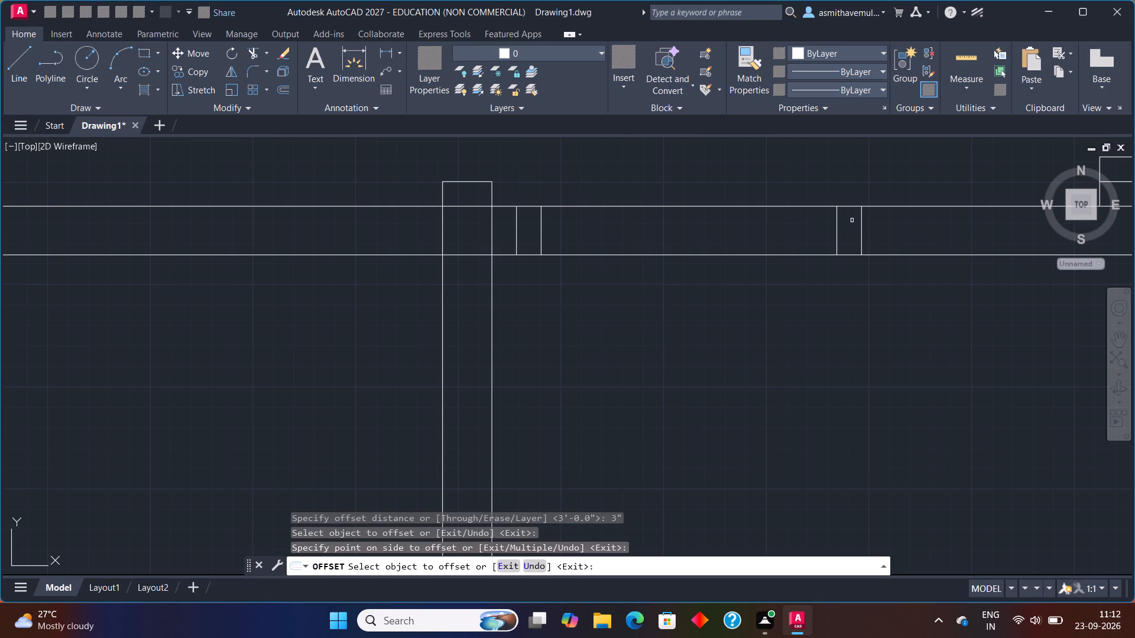
Trim both horizontal partition lines between the inner jamb lines to clear the 3' door opening.
key("Escape")
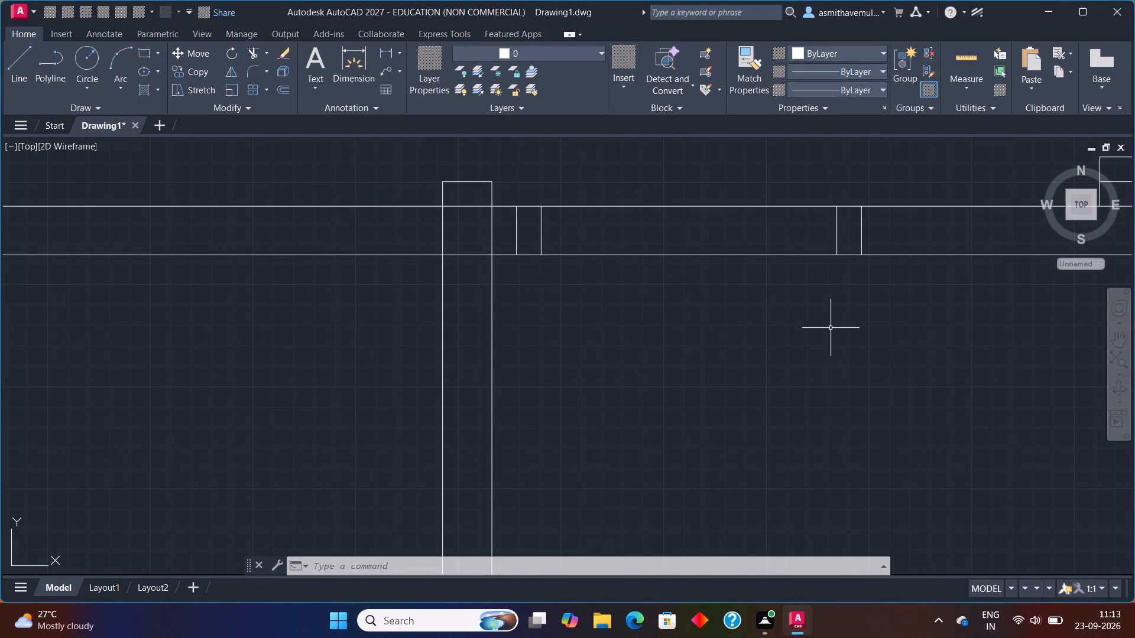
type("TRIM")
key("Return")
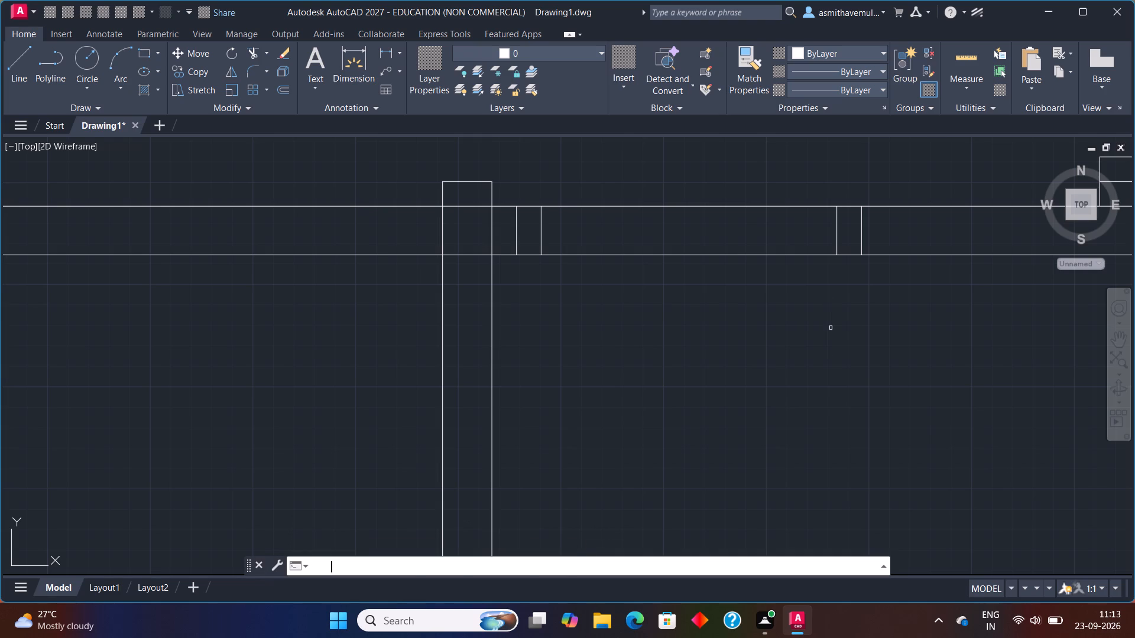
left_click_drag(718, 170, 688, 332)
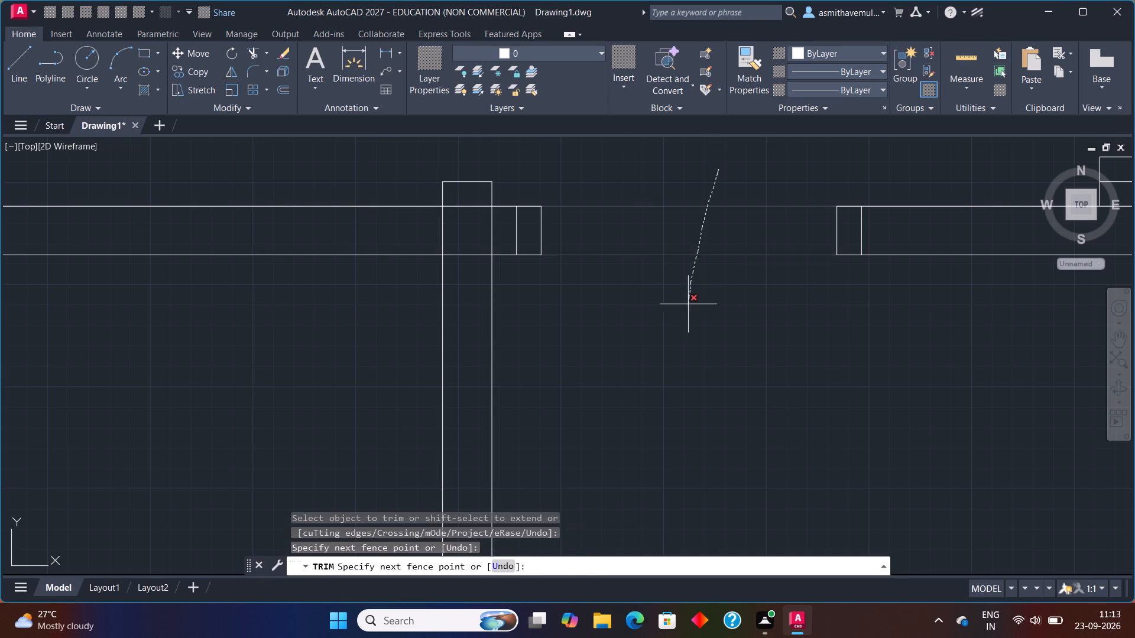
left_click_drag(688, 332, 688, 354)
key("Escape")
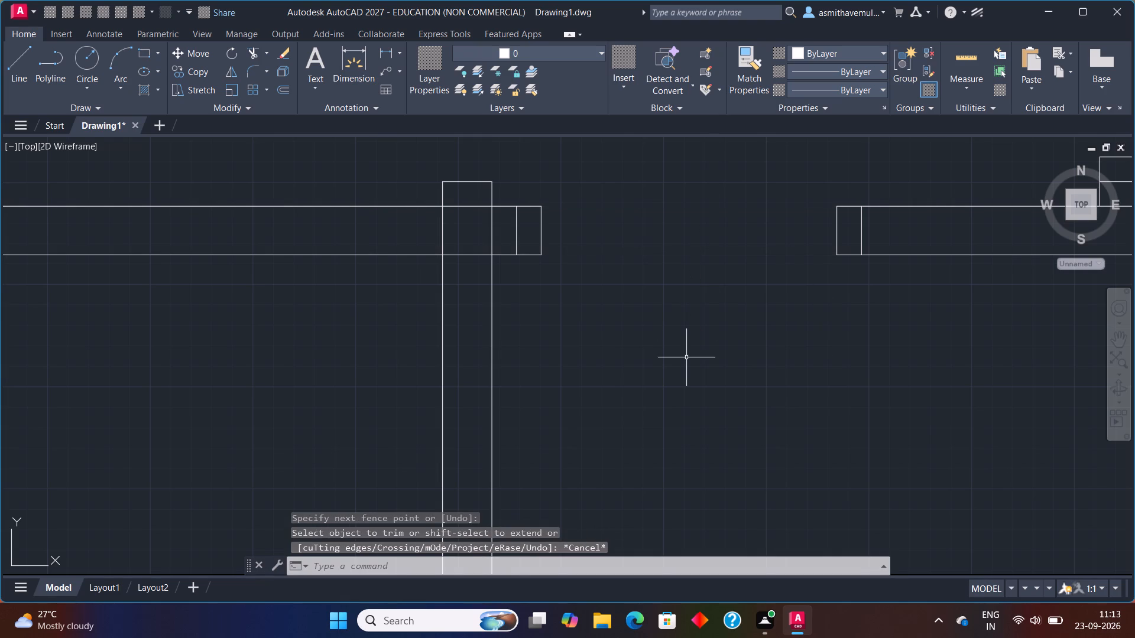
Draw a 3" by 3' rectangle as the door leaf, extending downward from the left jamb's lower inner corner.
type("REC")
key("Return")
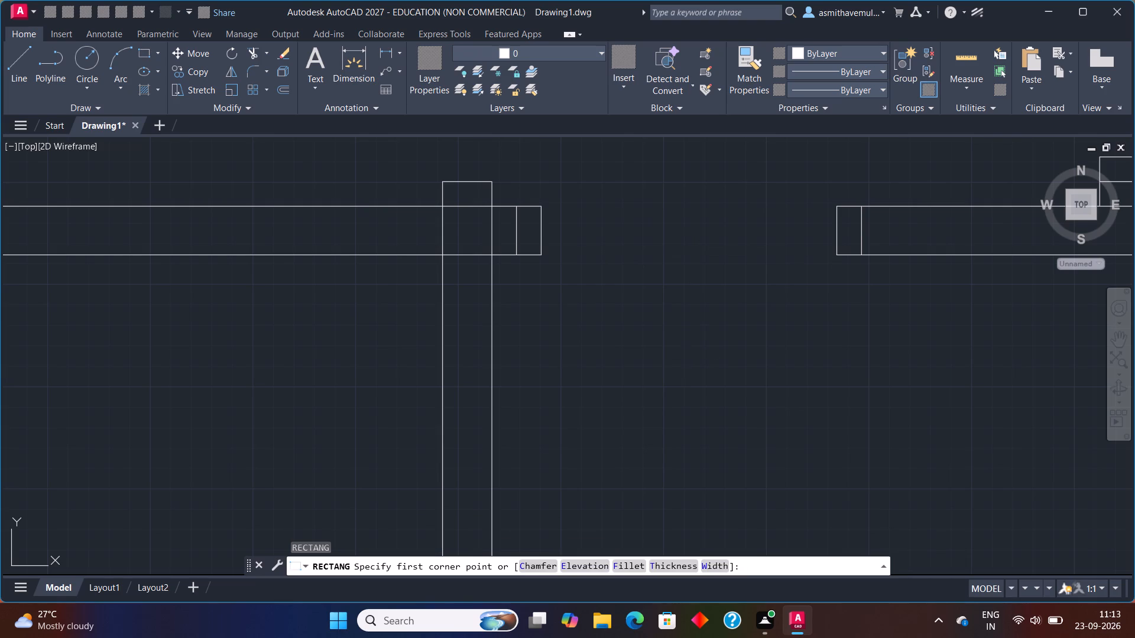
left_click(542, 253)
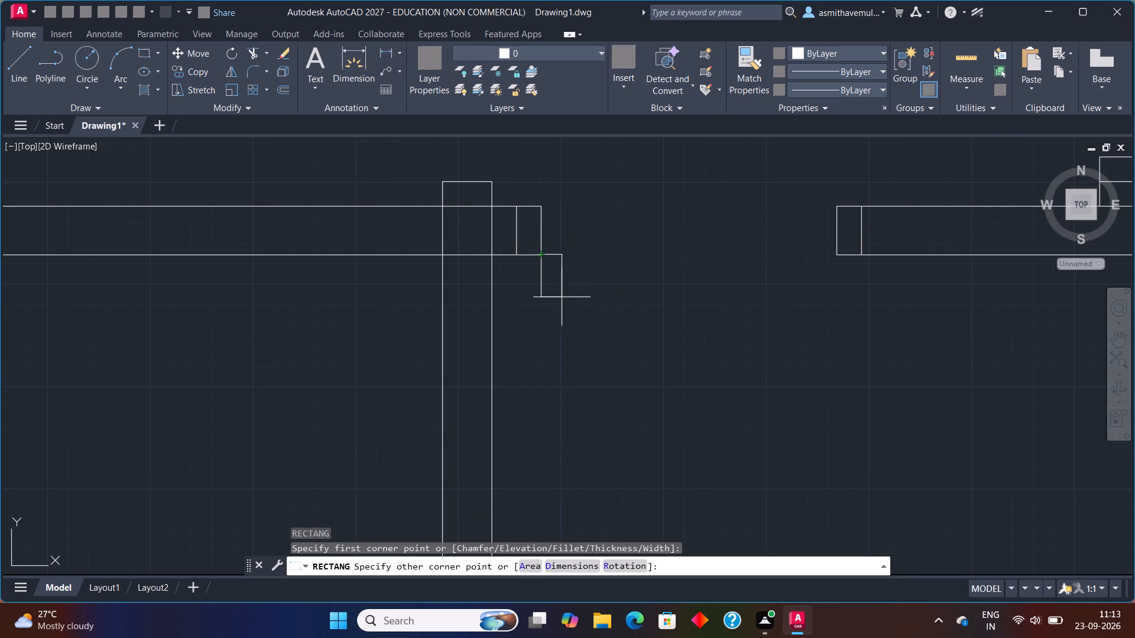
key("d")
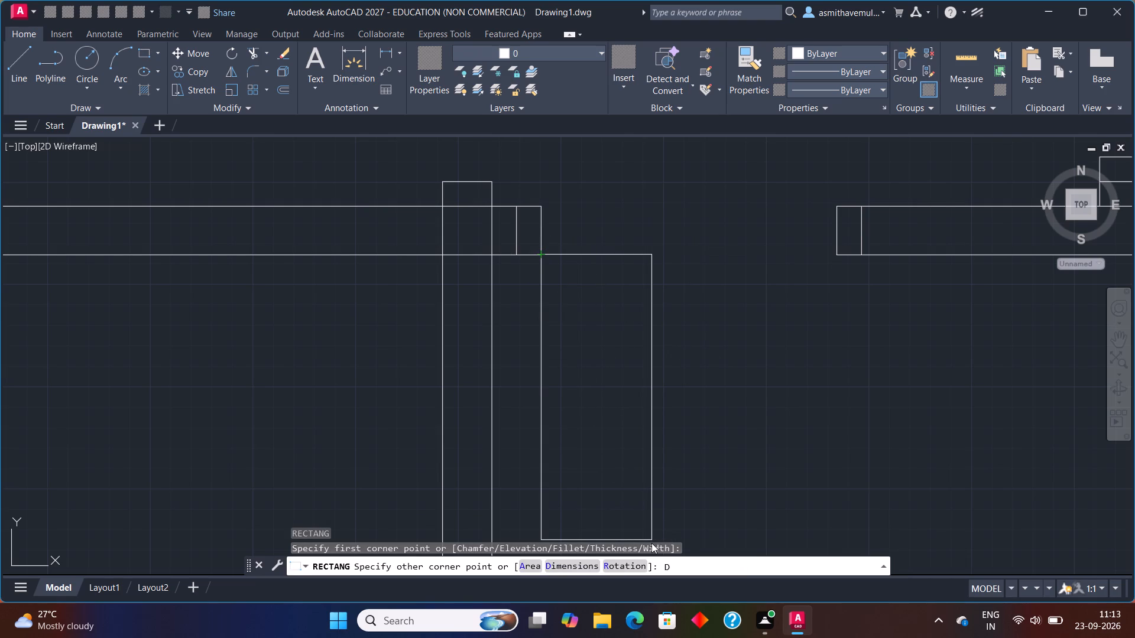
key("Return")
key("3")
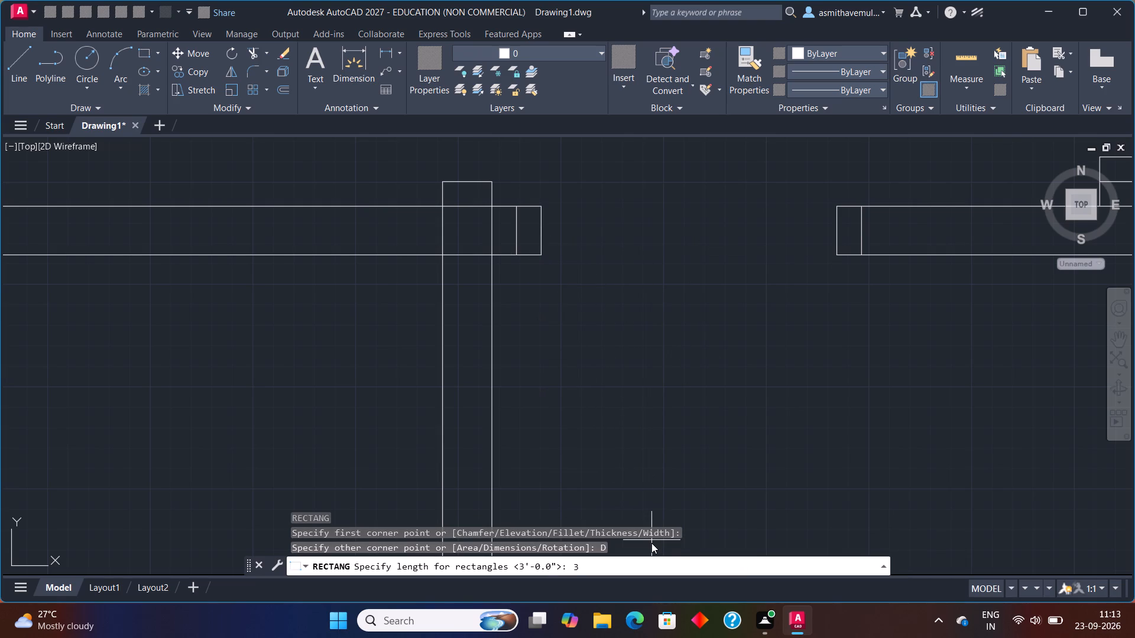
key("shift+quotedbl")
key("Return")
type("3'")
key("Return")
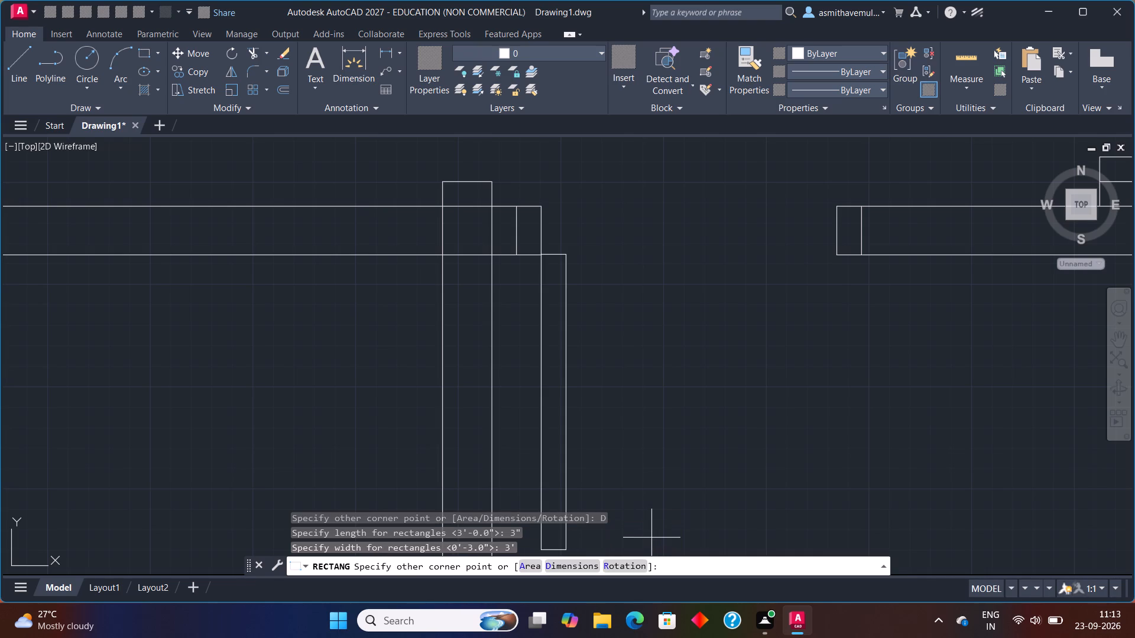
left_click(651, 536)
Draw the door swing as a three-point arc through the leaf's two lower corners to the right jamb's lower inner corner.
scroll(651, 463, "down", 1)
middle_click_drag(651, 461, 560, 305)
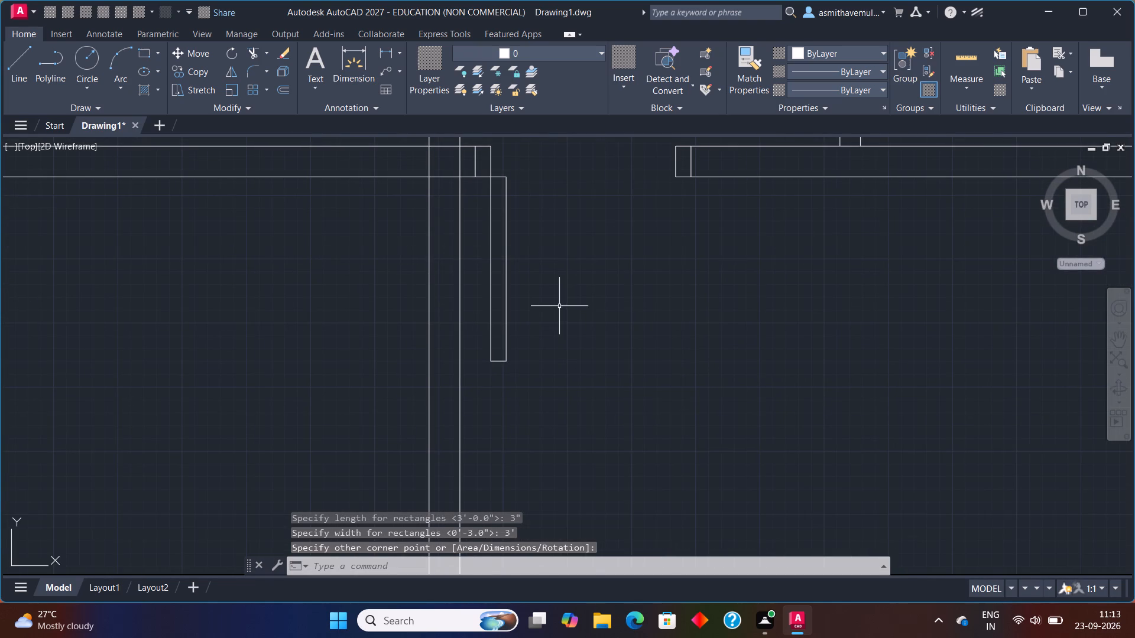
type("AR")
key("c")
key("Return")
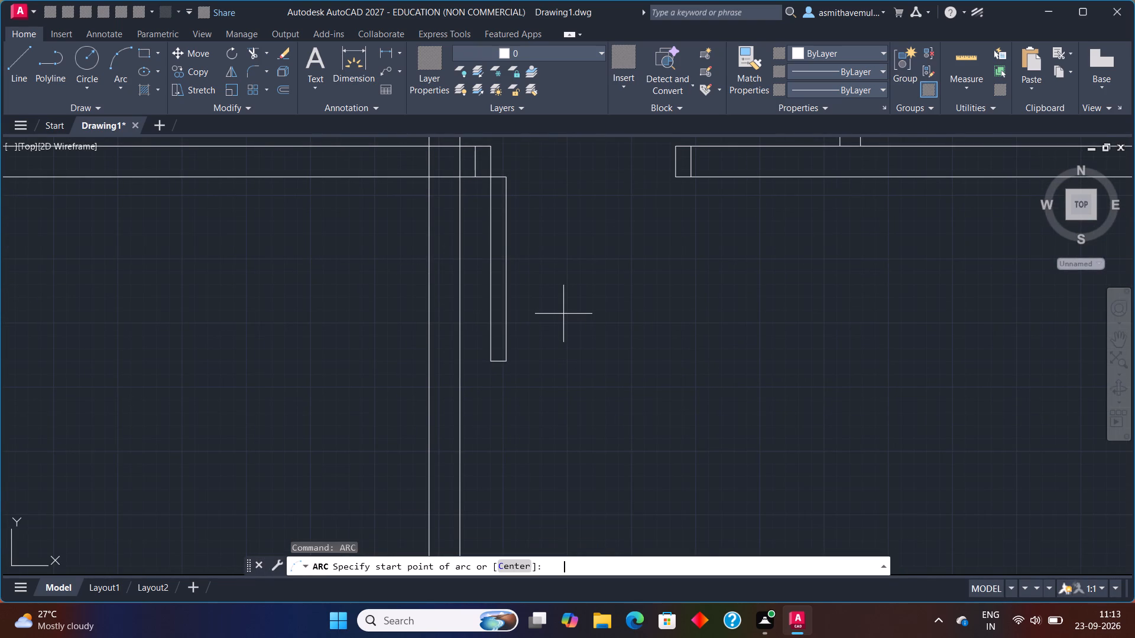
left_click(490, 366)
left_click(505, 362)
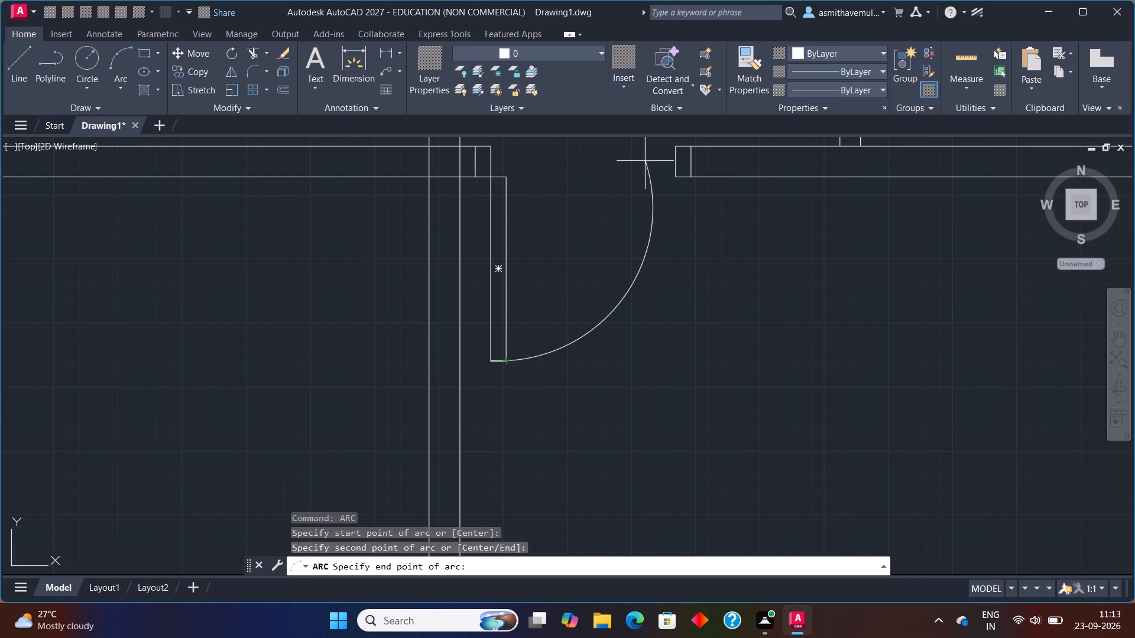
left_click(683, 174)
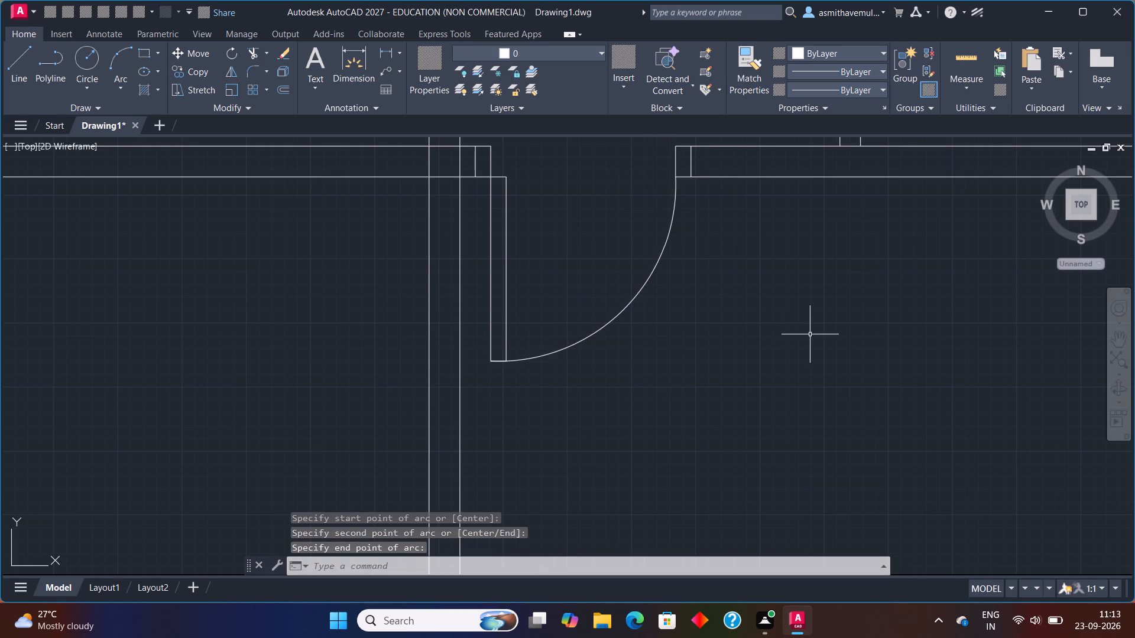
Offset the right outer wall's inner line 6'6" to the left, across the lower right rooms.
scroll(812, 338, "down", 4)
middle_click_drag(801, 364, 432, 281)
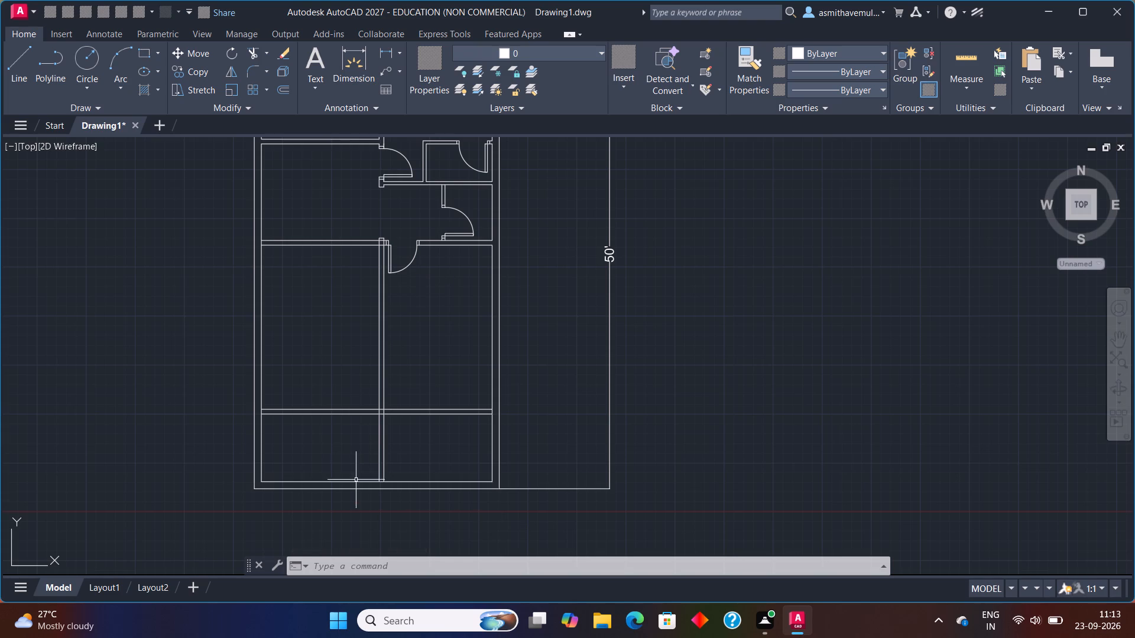
scroll(403, 440, "up", 1)
middle_click_drag(432, 431, 362, 416)
scroll(362, 414, "up", 1)
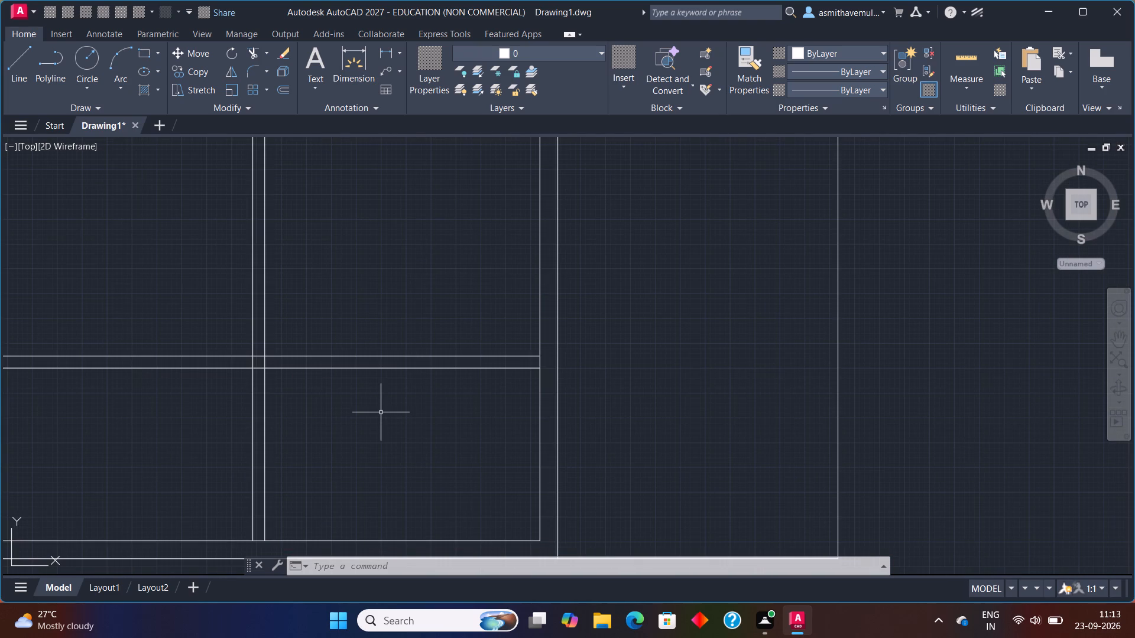
key("o")
key("Return")
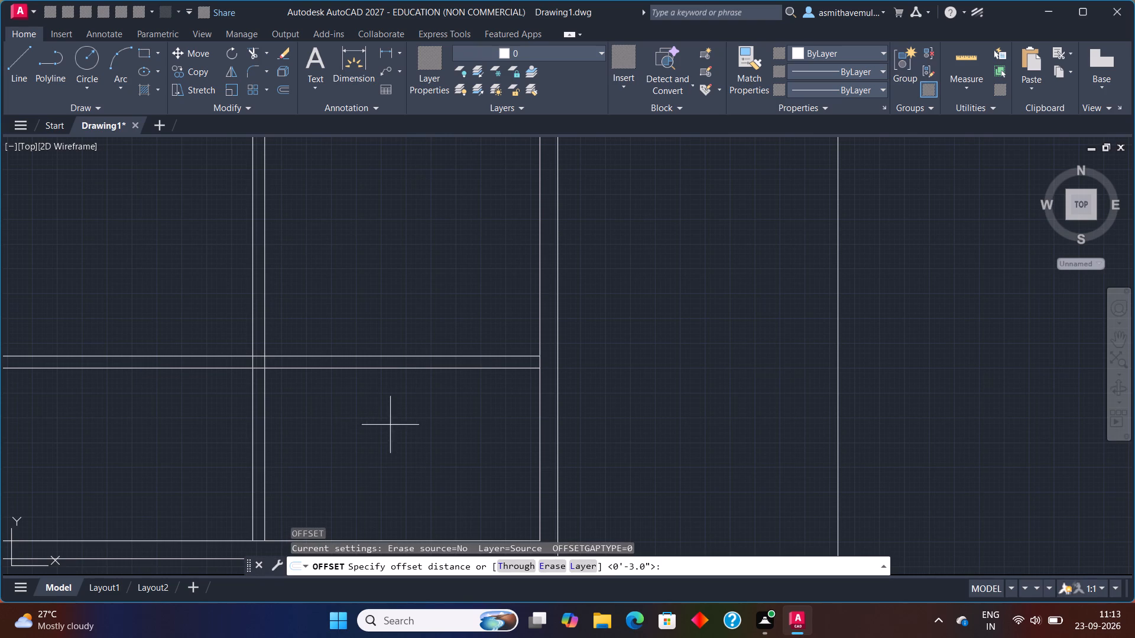
scroll(505, 421, "down", 1)
middle_click_drag(505, 428, 463, 403)
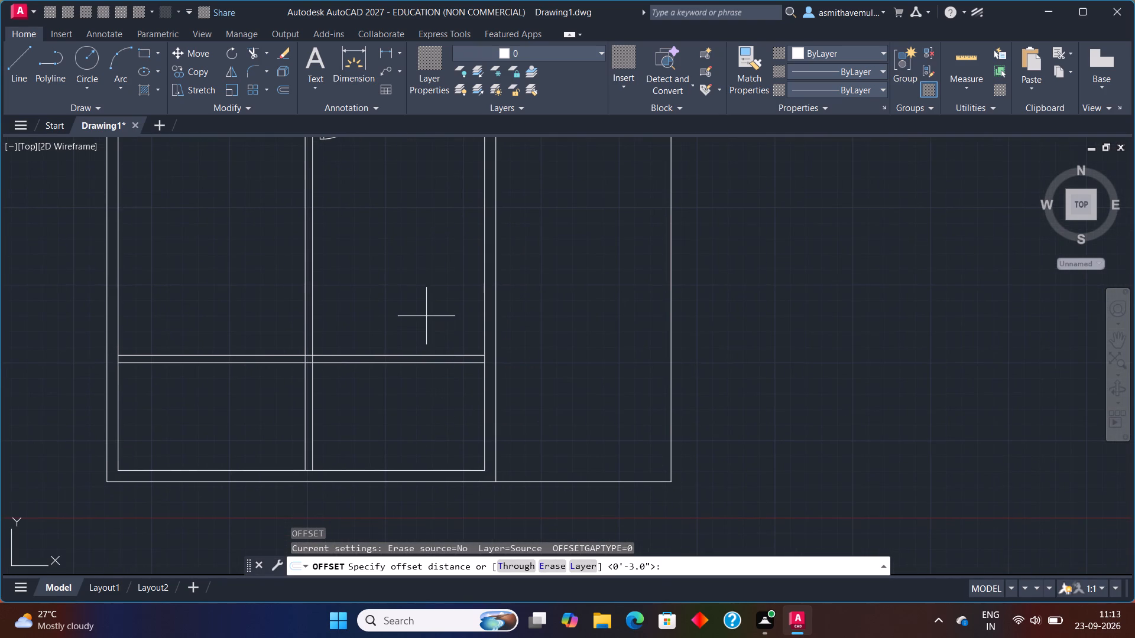
scroll(429, 316, "up", 1)
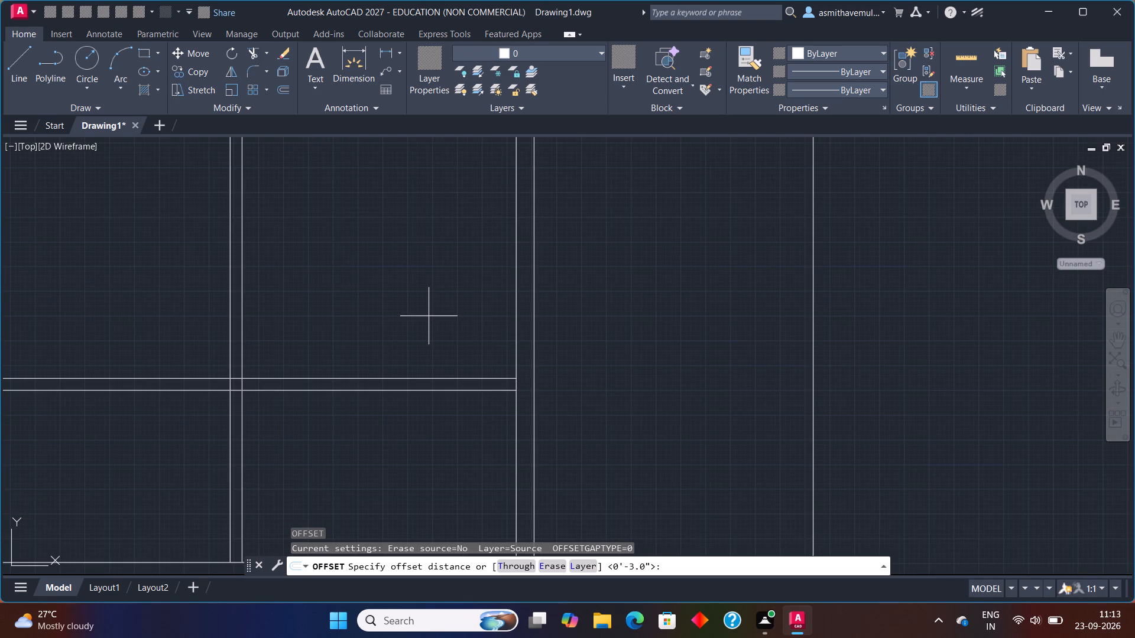
key("6")
key("apostrophe")
key("6")
key("shift+quotedbl")
key("Return")
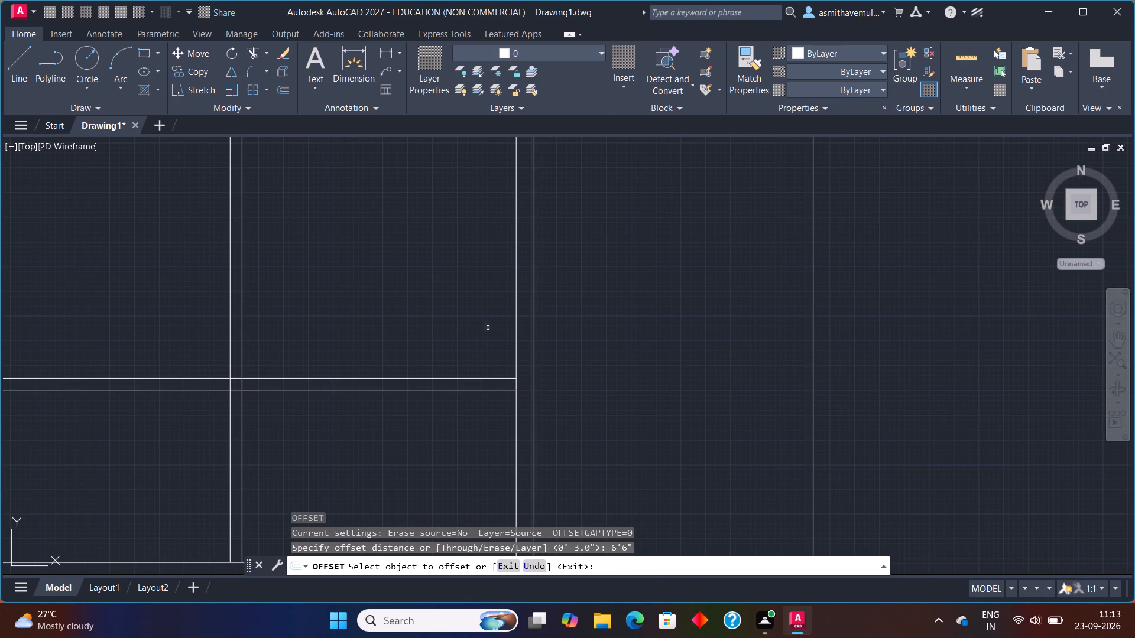
left_click(517, 329)
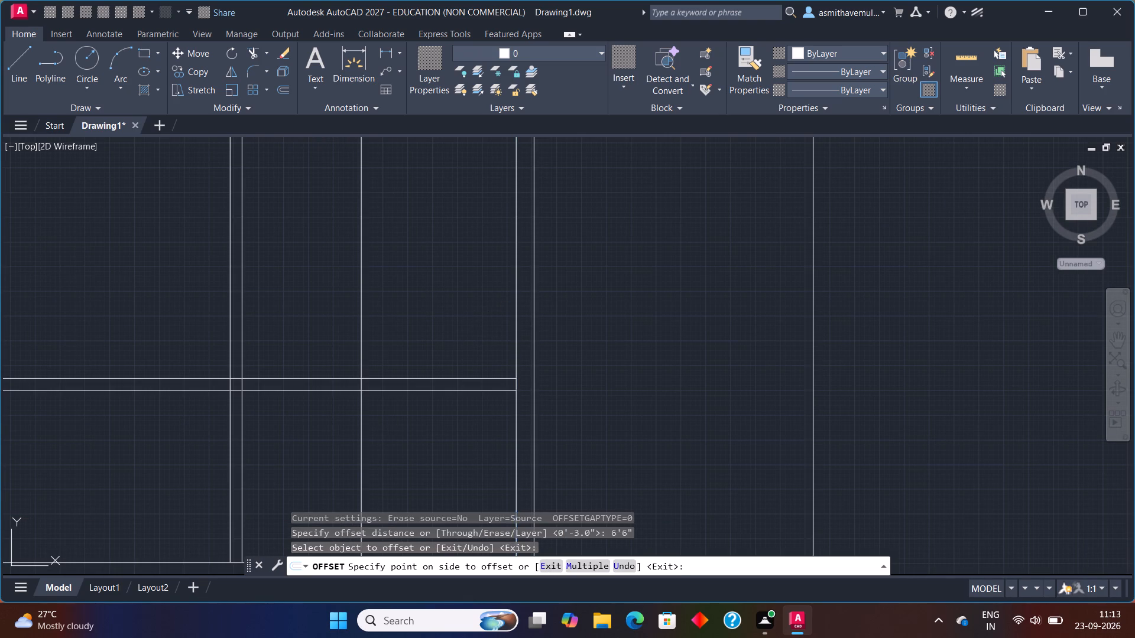
left_click(443, 345)
key("Escape")
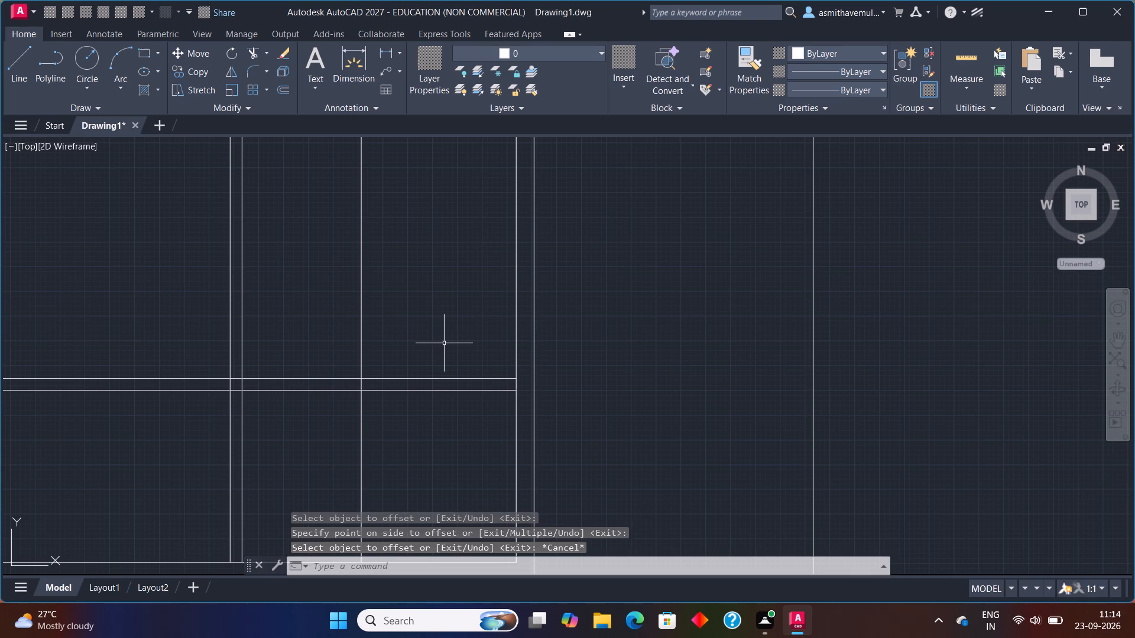
Offset the upper line of the lowest horizontal partition 4' upward.
key("o")
key("Return")
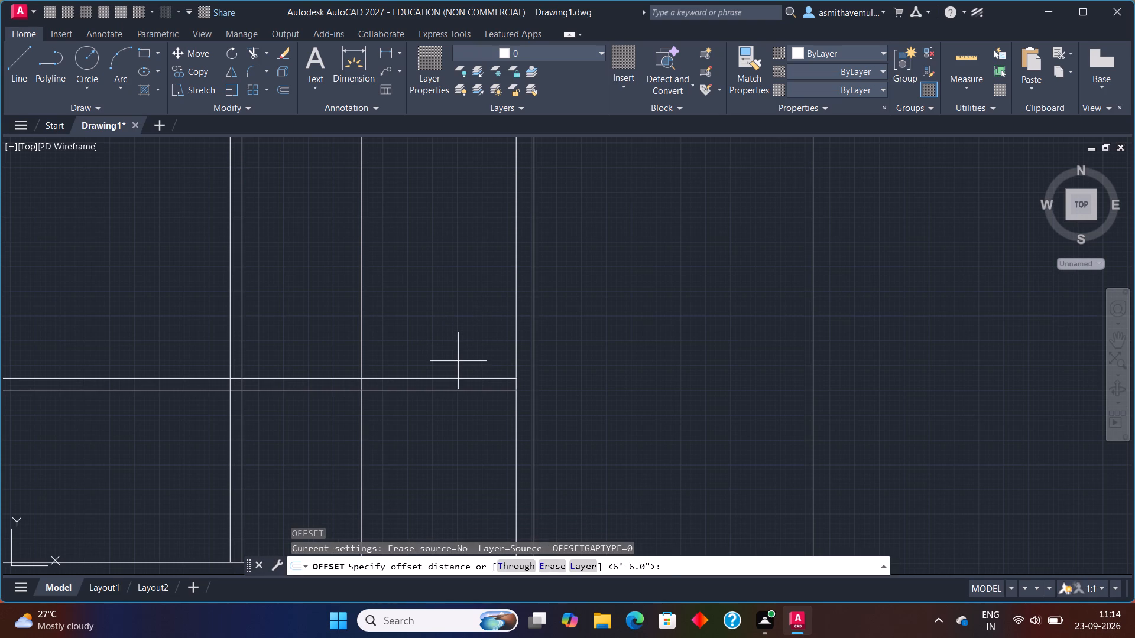
key("4")
key("apostrophe")
key("Return")
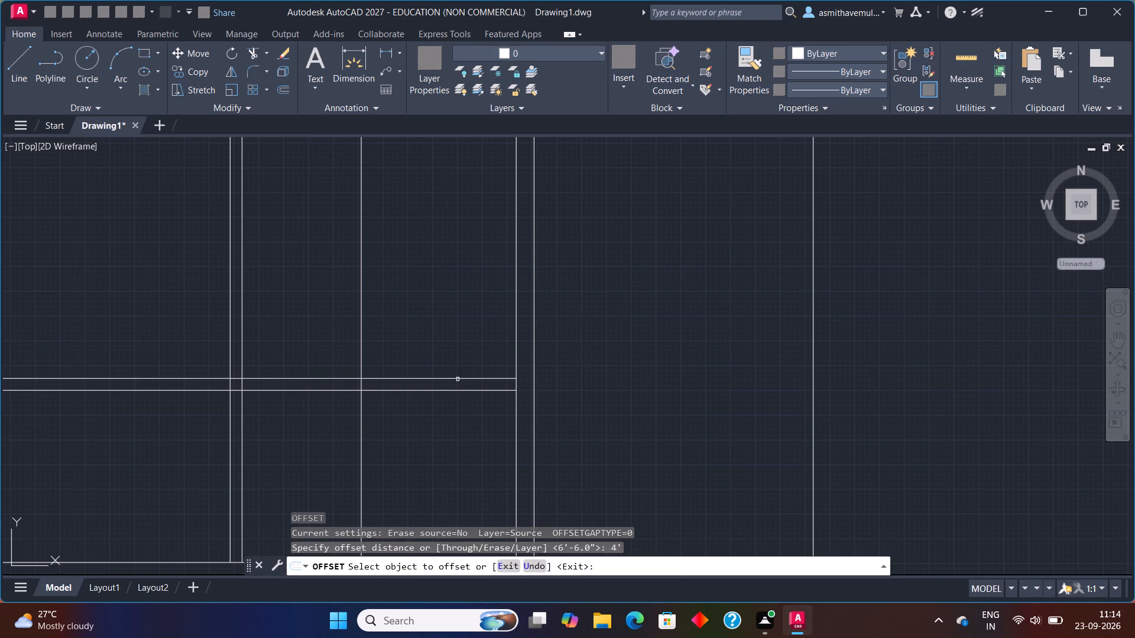
left_click(452, 378)
left_click(452, 338)
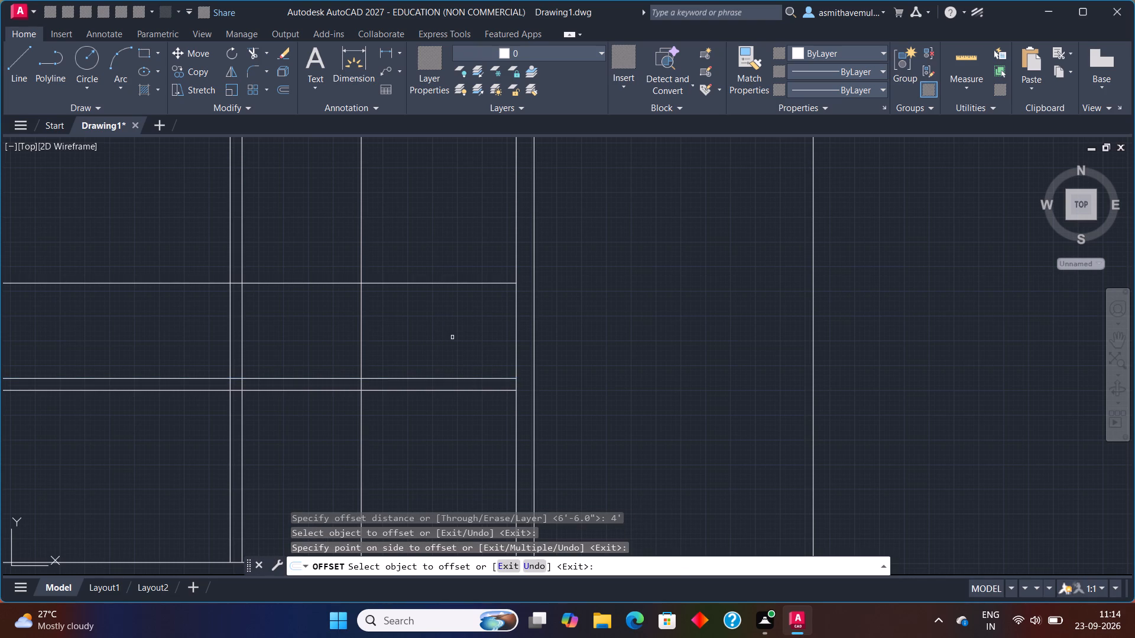
key("Escape")
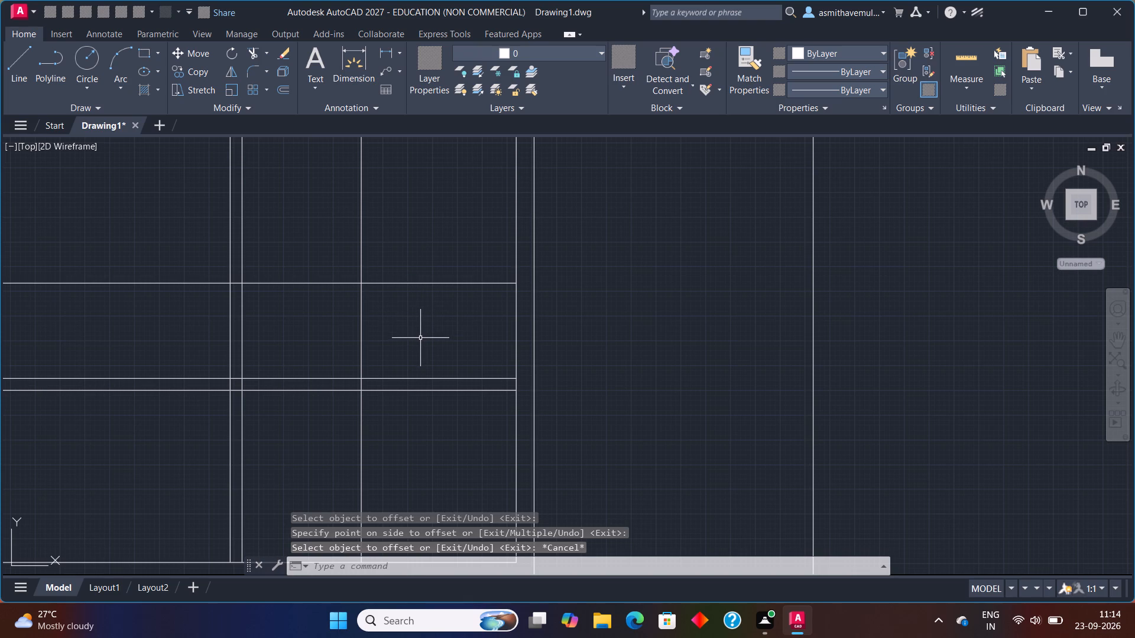
Offset the new horizontal line 4" upward and the new vertical line 4" to the left to form 4" partitions.
key("o")
key("Return")
key("4")
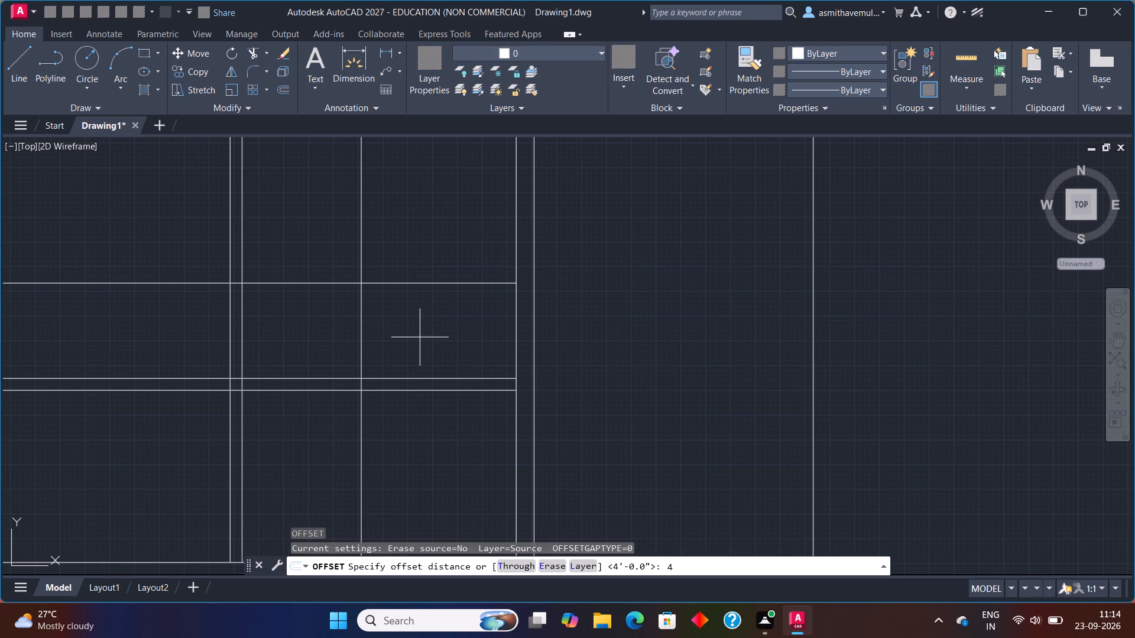
key("shift+quotedbl")
key("Return")
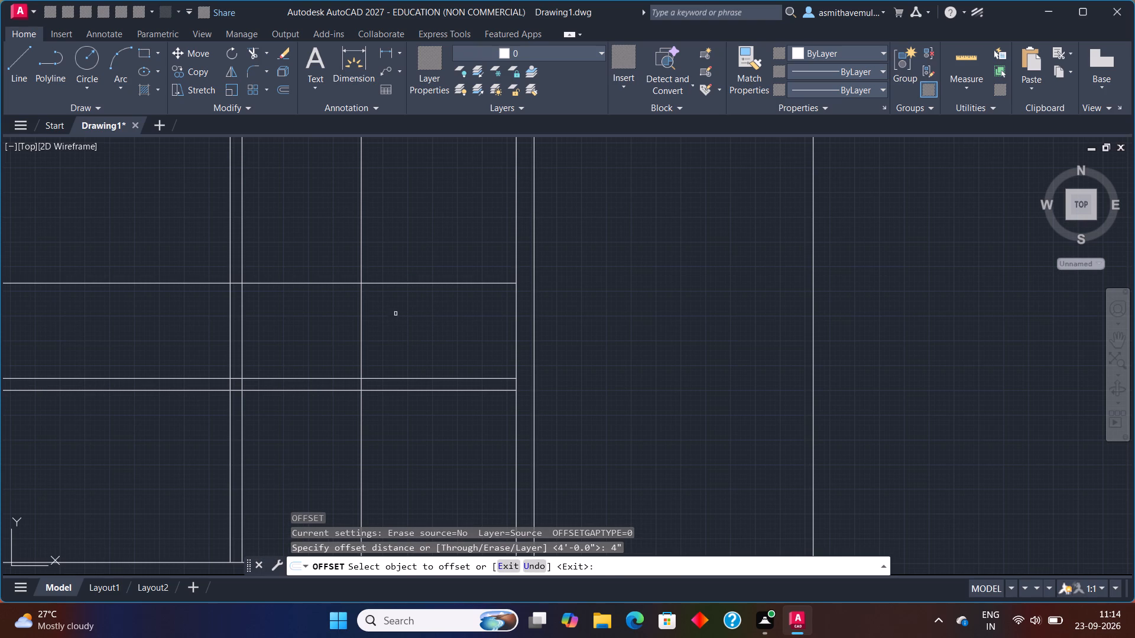
left_click(396, 282)
left_click(398, 265)
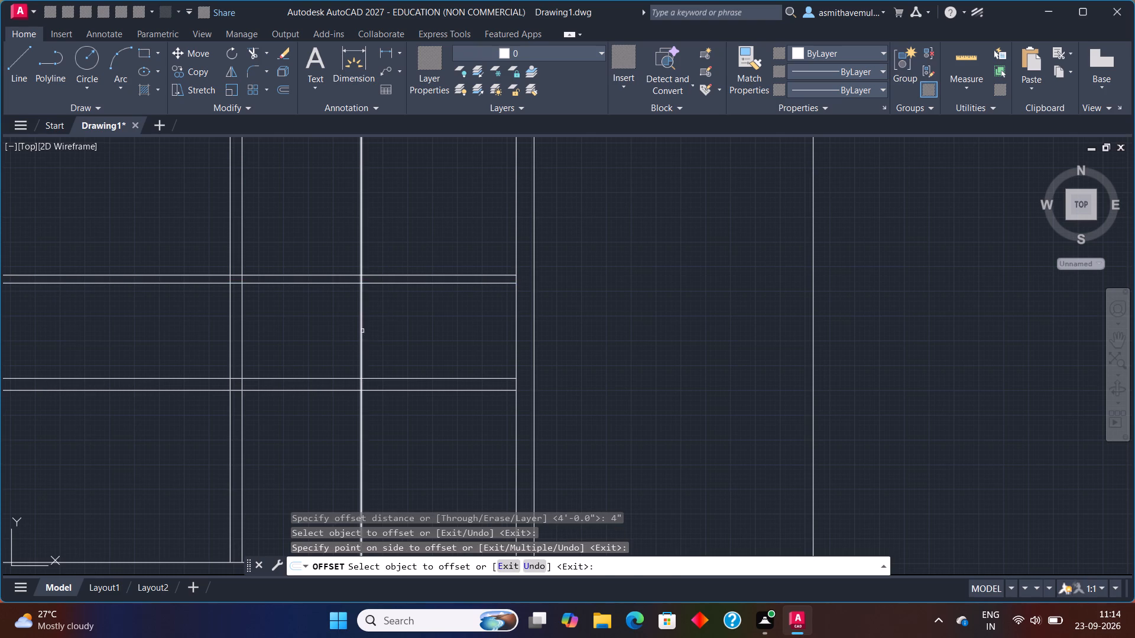
left_click(362, 328)
left_click(336, 331)
key("Escape")
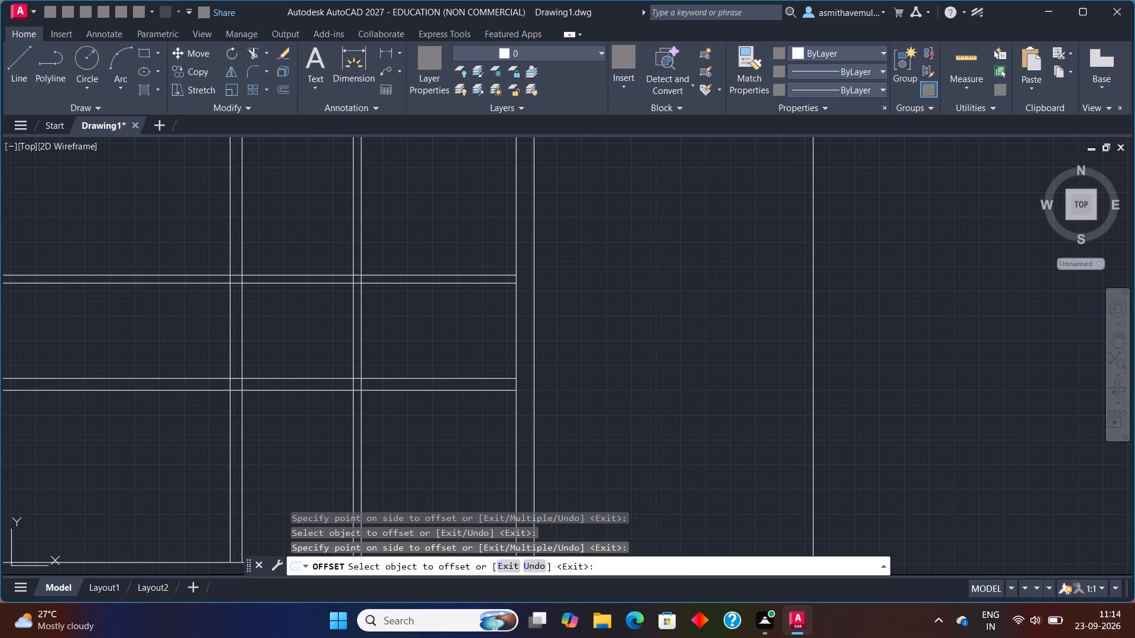
Trim the new 4" partition lines above and to the left of the small room, including the stubs inside the vertical 6" partition.
type("TR")
key("i")
key("m")
key("Return")
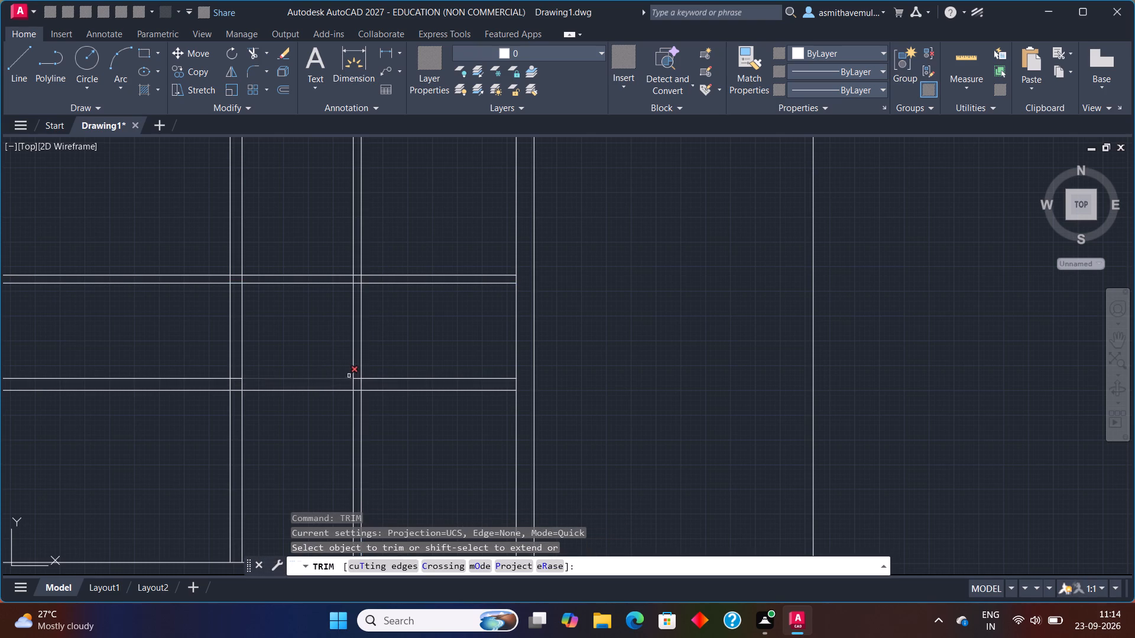
left_click_drag(381, 243, 326, 257)
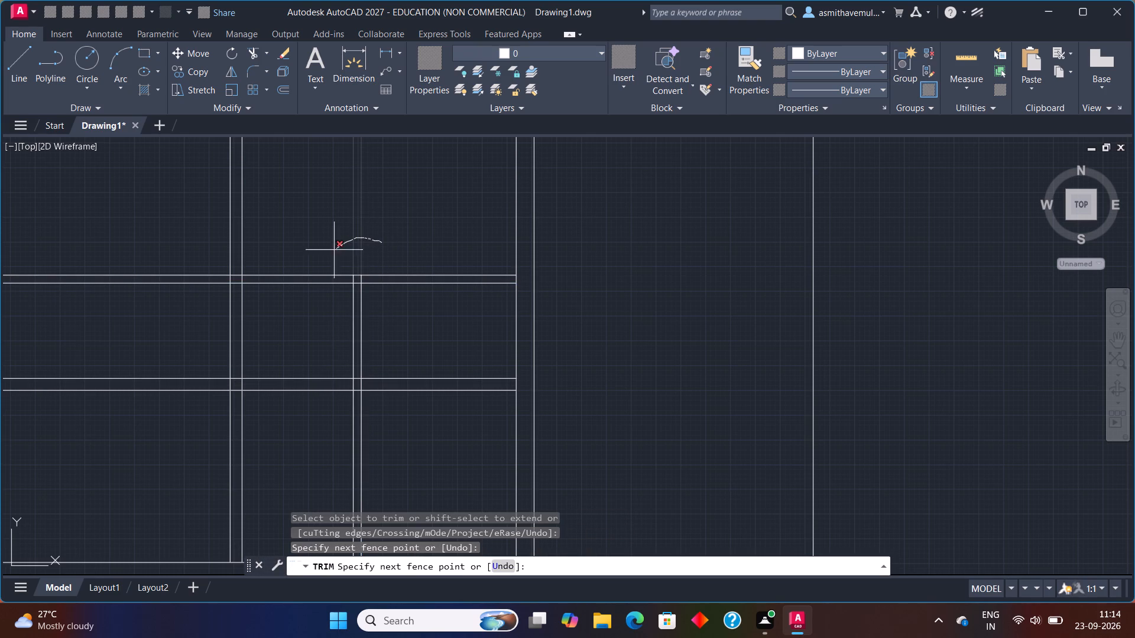
left_click_drag(326, 257, 303, 300)
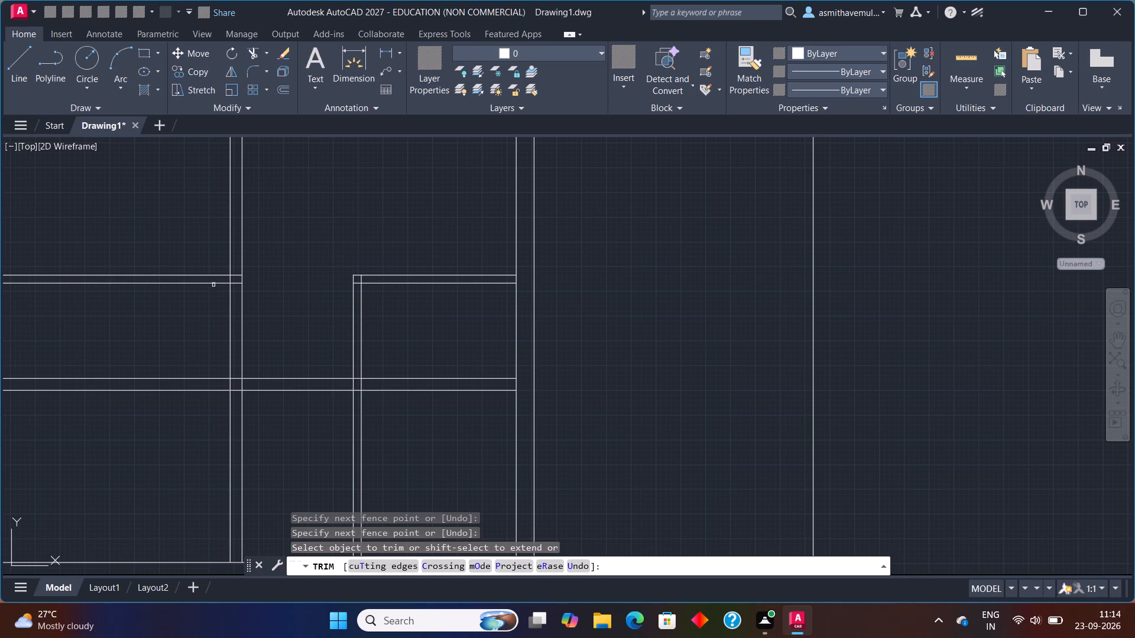
left_click_drag(213, 285, 189, 262)
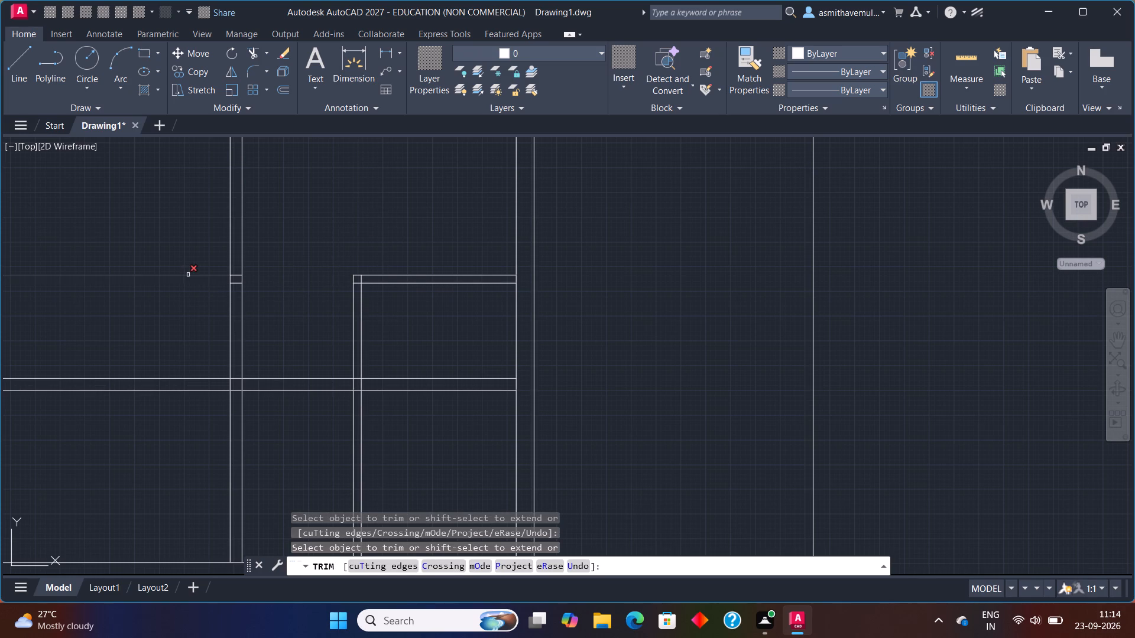
left_click(188, 274)
scroll(203, 275, "up", 2)
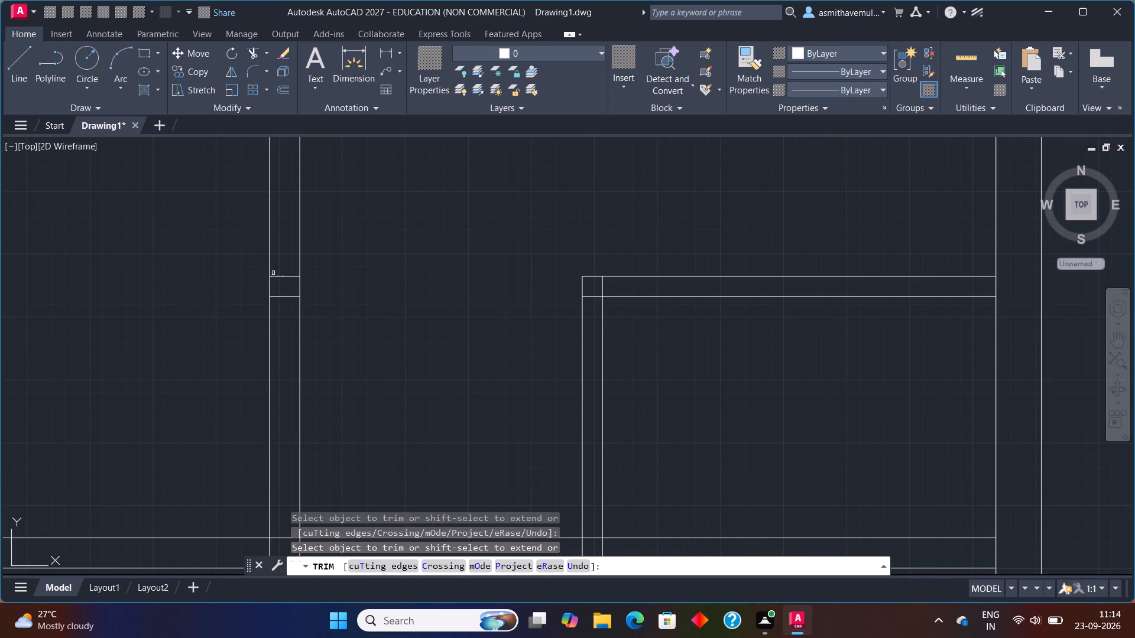
left_click(280, 274)
left_click(283, 296)
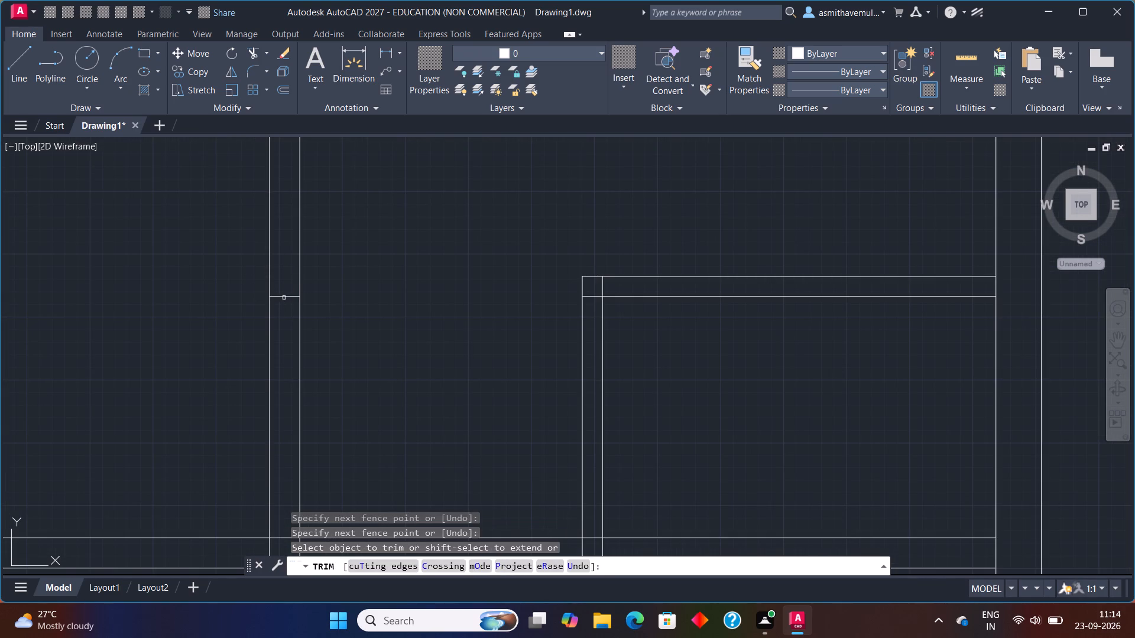
left_click(284, 295)
Trim the overlapping line ends at the small room's upper left corner to form a clean 4" wall corner.
scroll(538, 290, "up", 1)
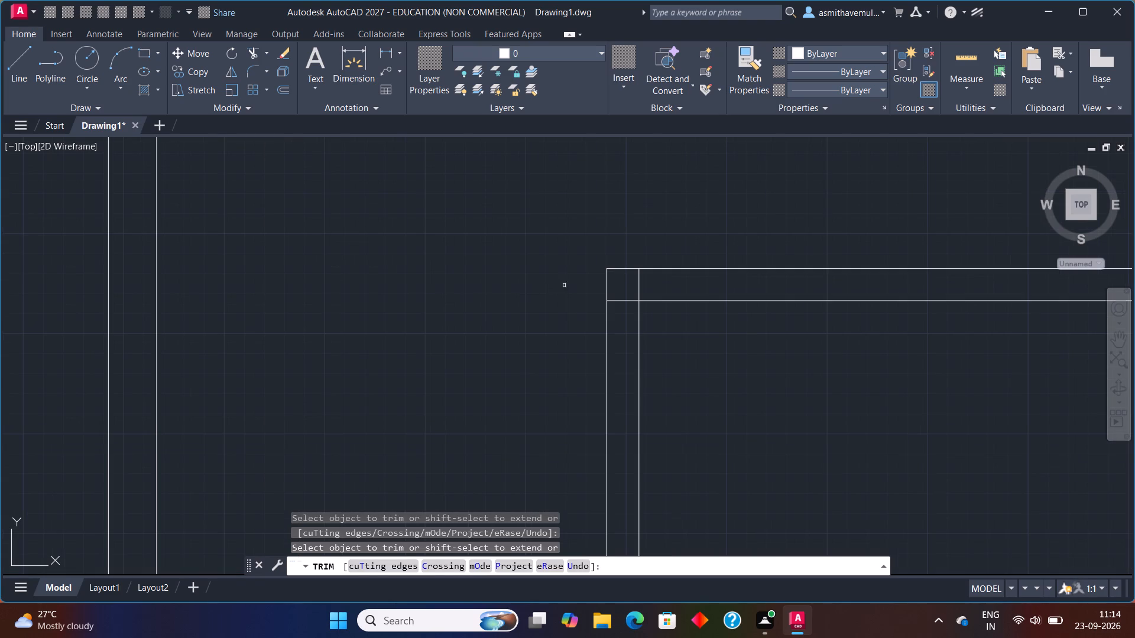
left_click_drag(647, 278, 621, 307)
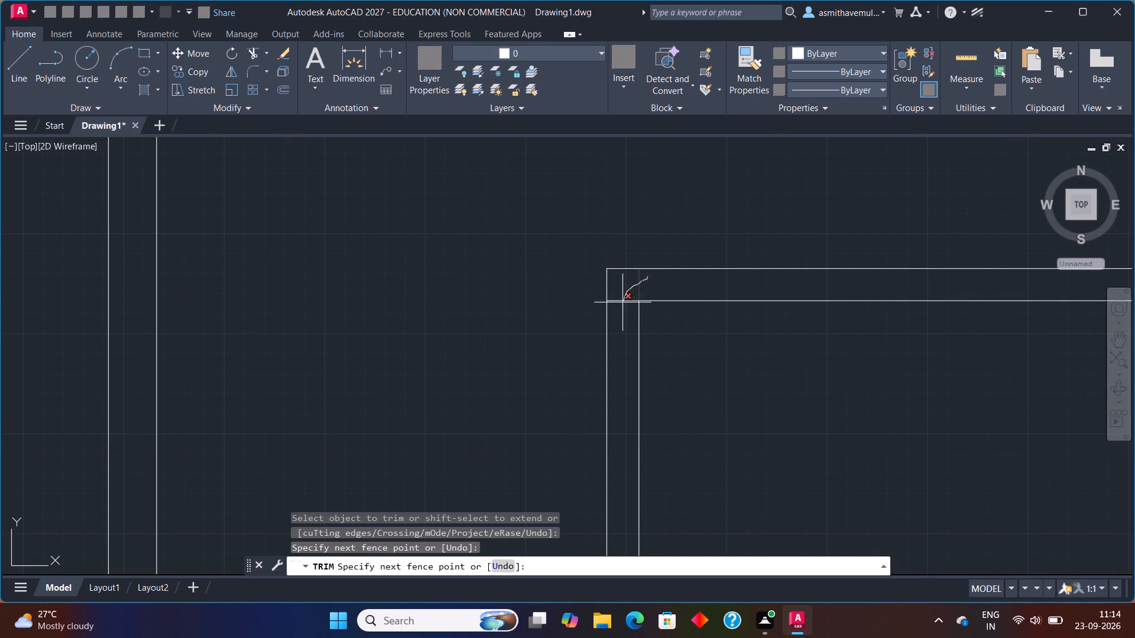
left_click_drag(621, 307, 621, 316)
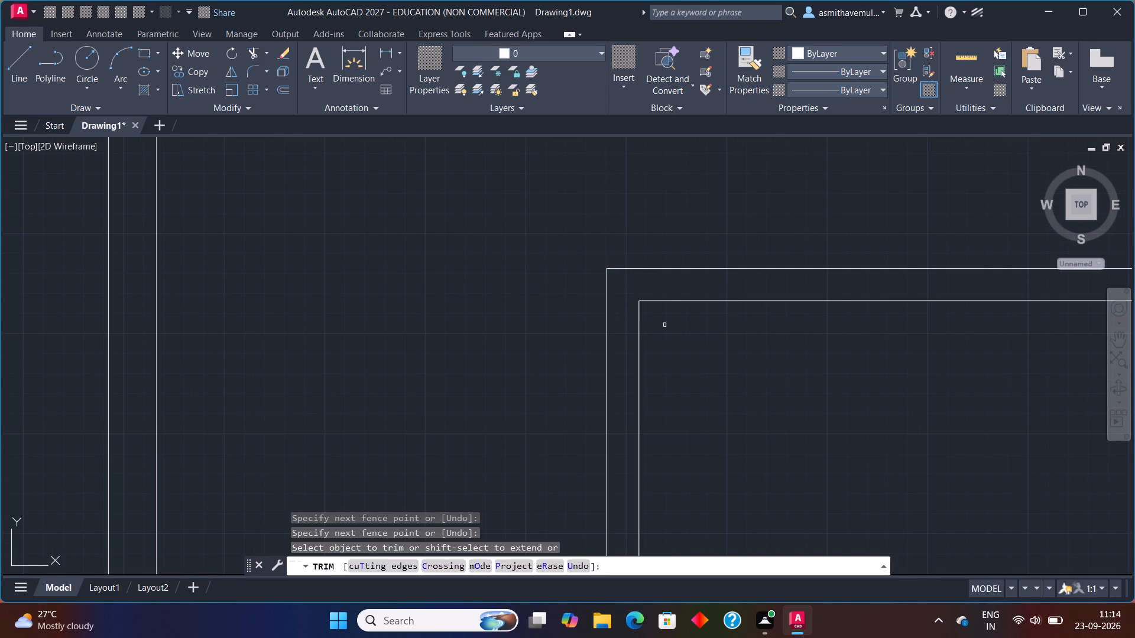
Trim the vertical 4" partition below the lowest horizontal partition and clear the crossing lines at their junction.
scroll(672, 330, "down", 3)
scroll(693, 406, "up", 1)
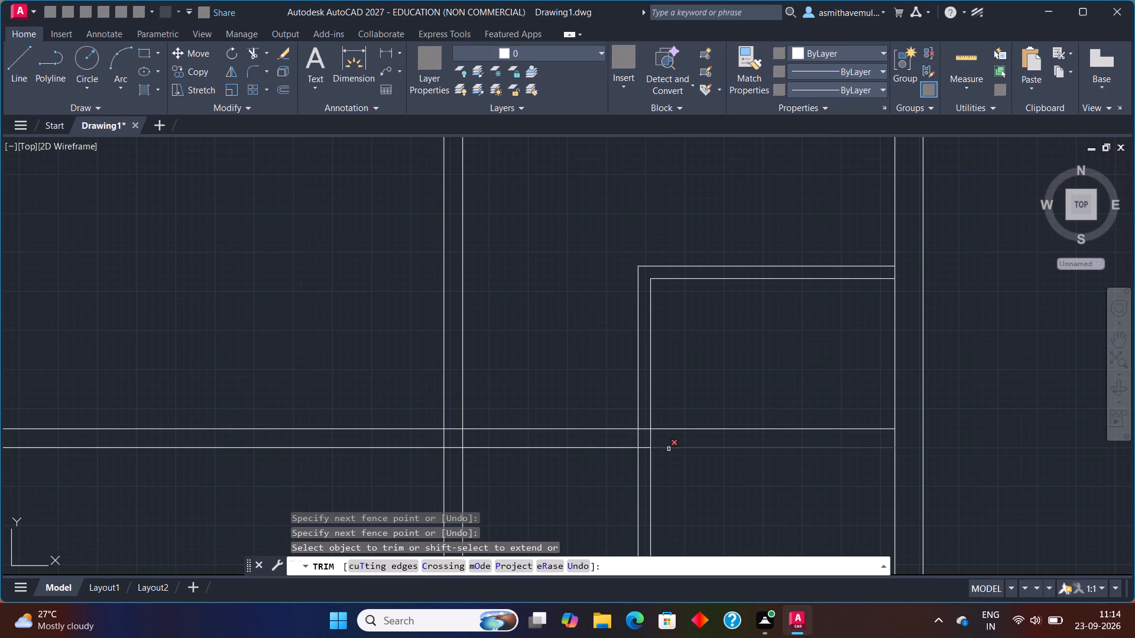
left_click_drag(611, 491, 740, 492)
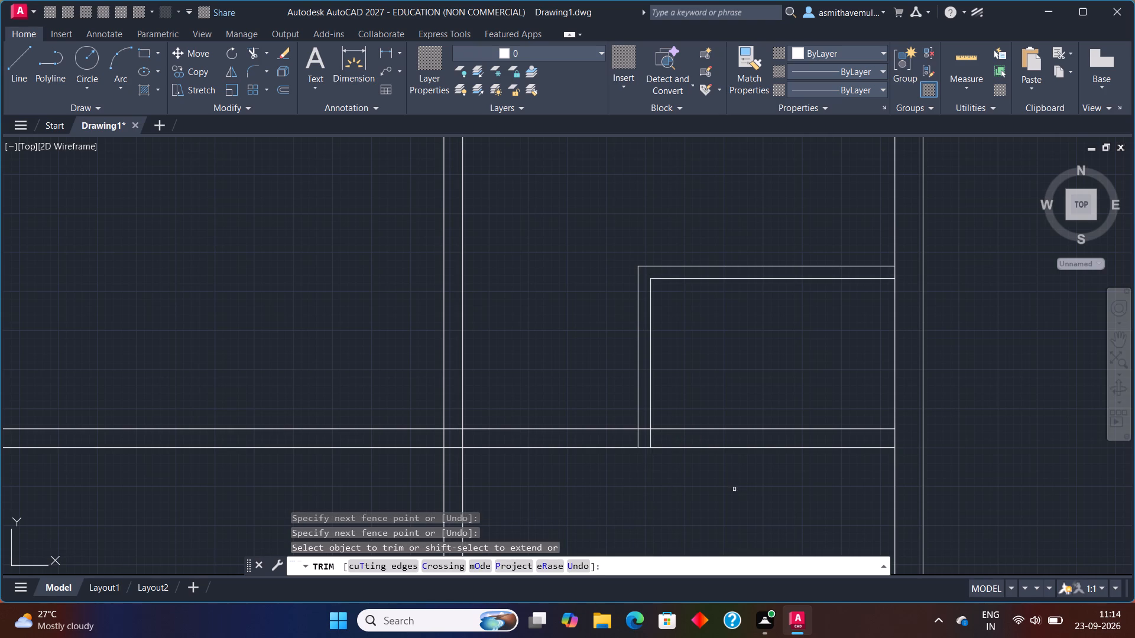
scroll(639, 429, "up", 1)
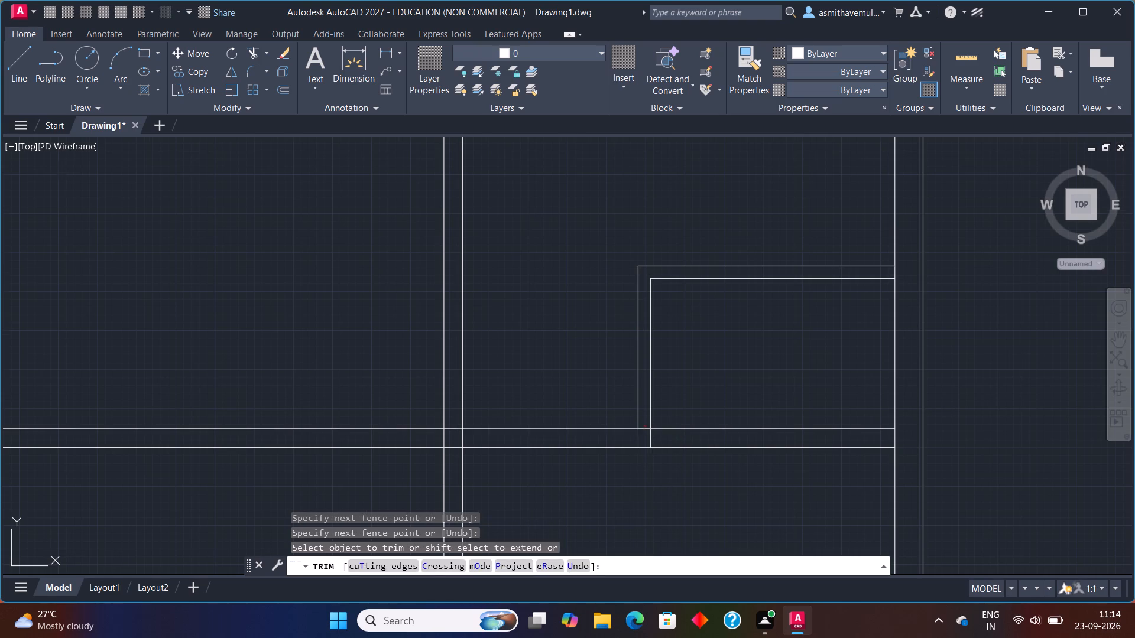
left_click(639, 428)
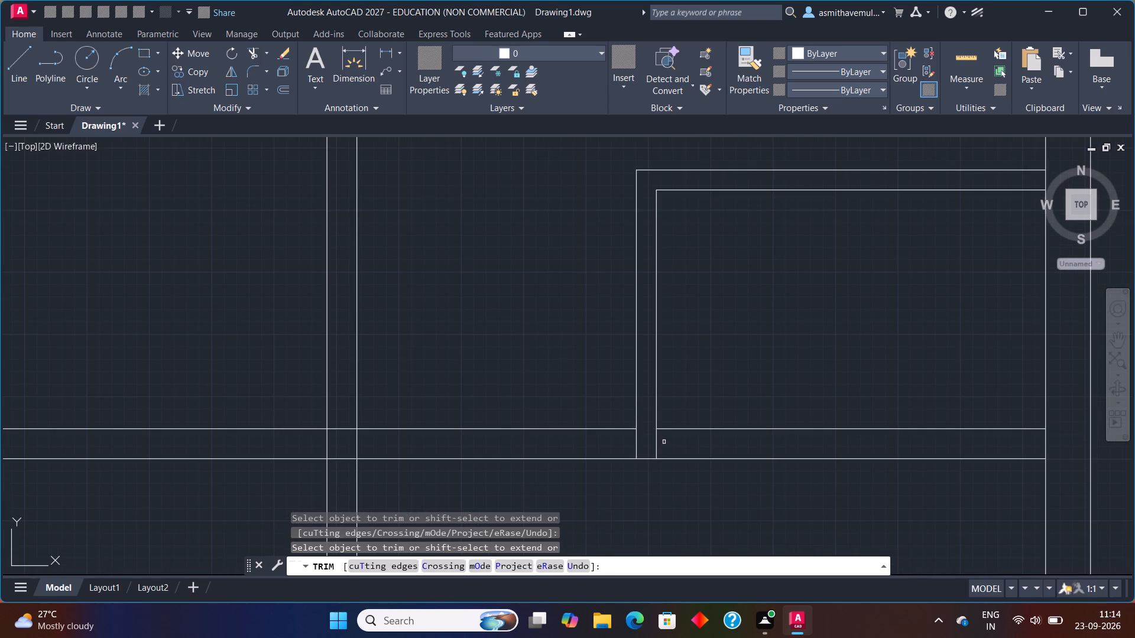
left_click_drag(664, 442, 607, 442)
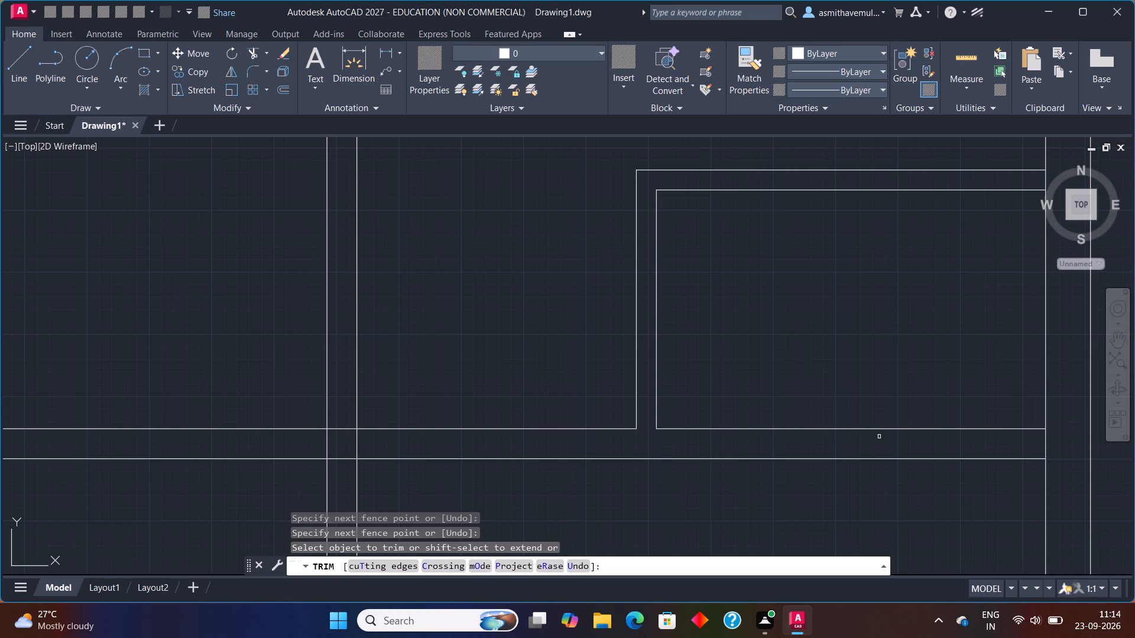
Trim the right outer wall's inner line where the lowest horizontal partition and the small room's upper partition meet it.
left_click_drag(1061, 445, 1037, 443)
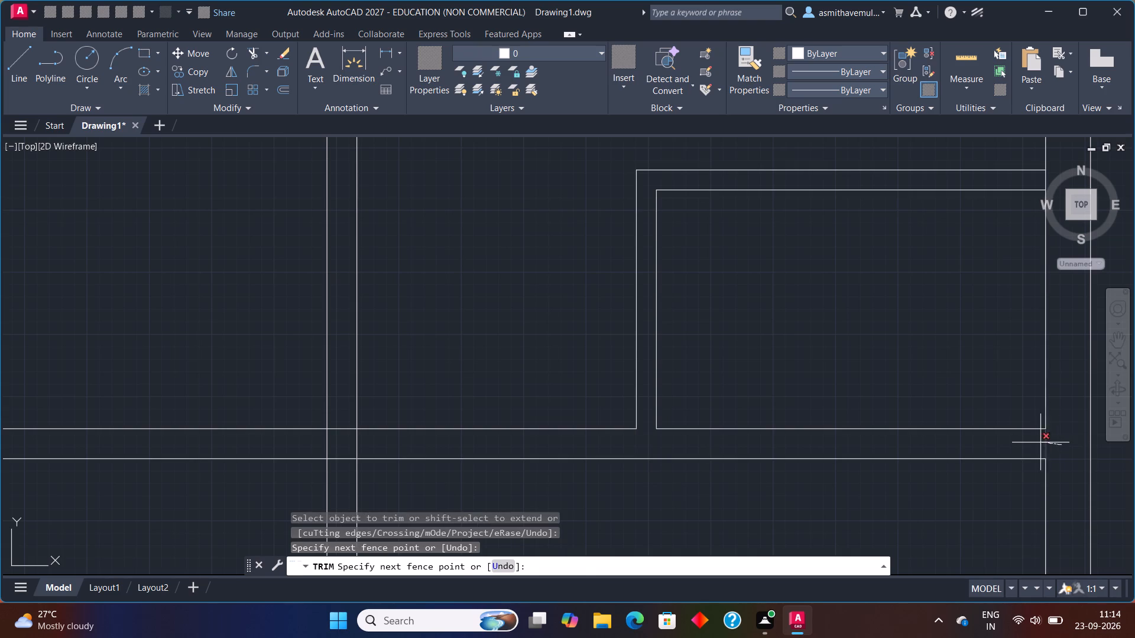
left_click_drag(1037, 443, 1013, 450)
middle_click_drag(993, 342, 468, 458)
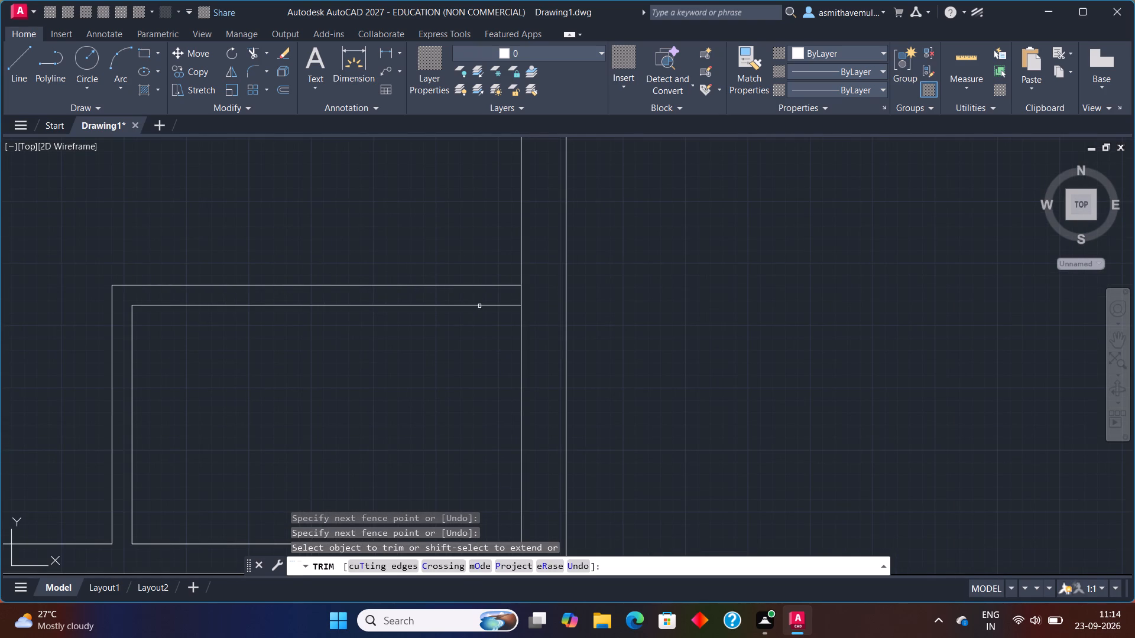
left_click_drag(530, 294, 505, 301)
scroll(497, 362, "down", 1)
middle_click_drag(432, 419, 458, 404)
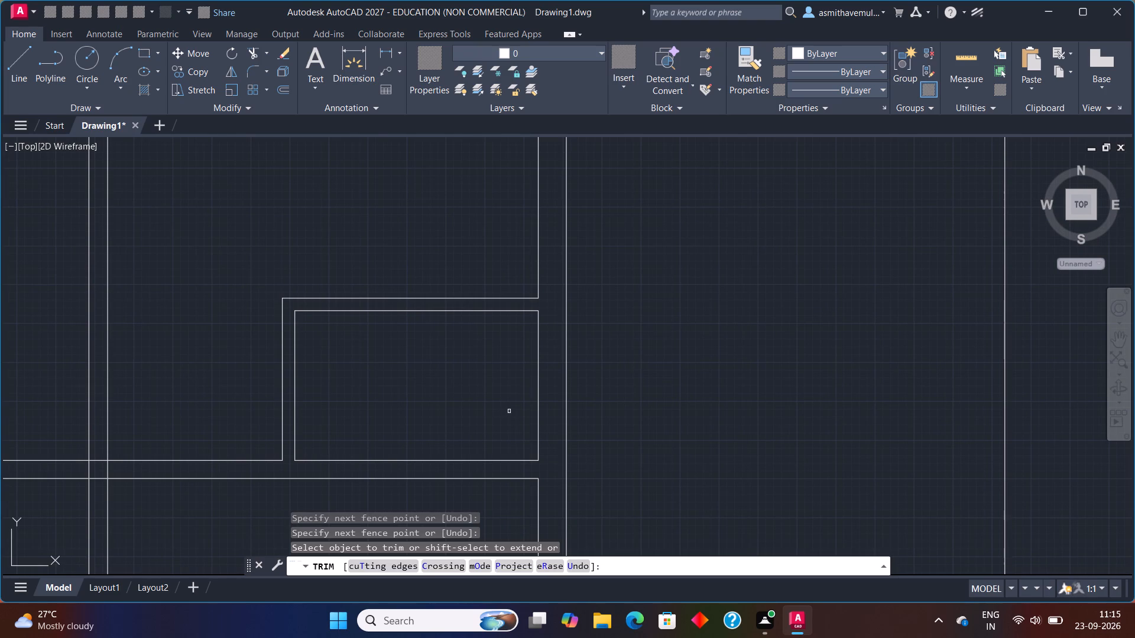
key("Escape")
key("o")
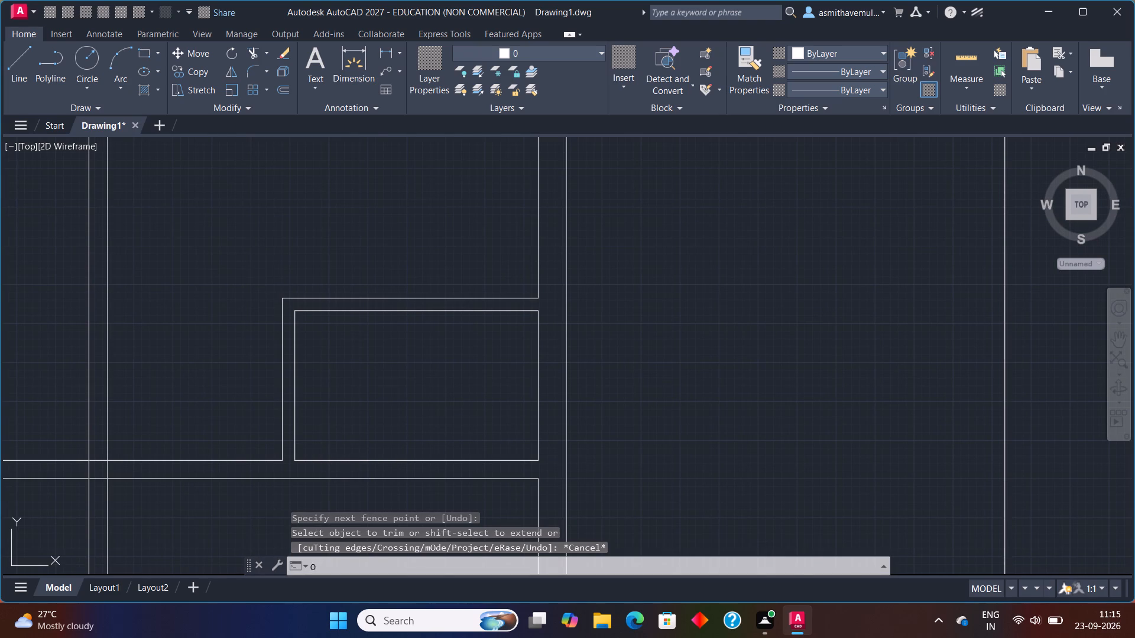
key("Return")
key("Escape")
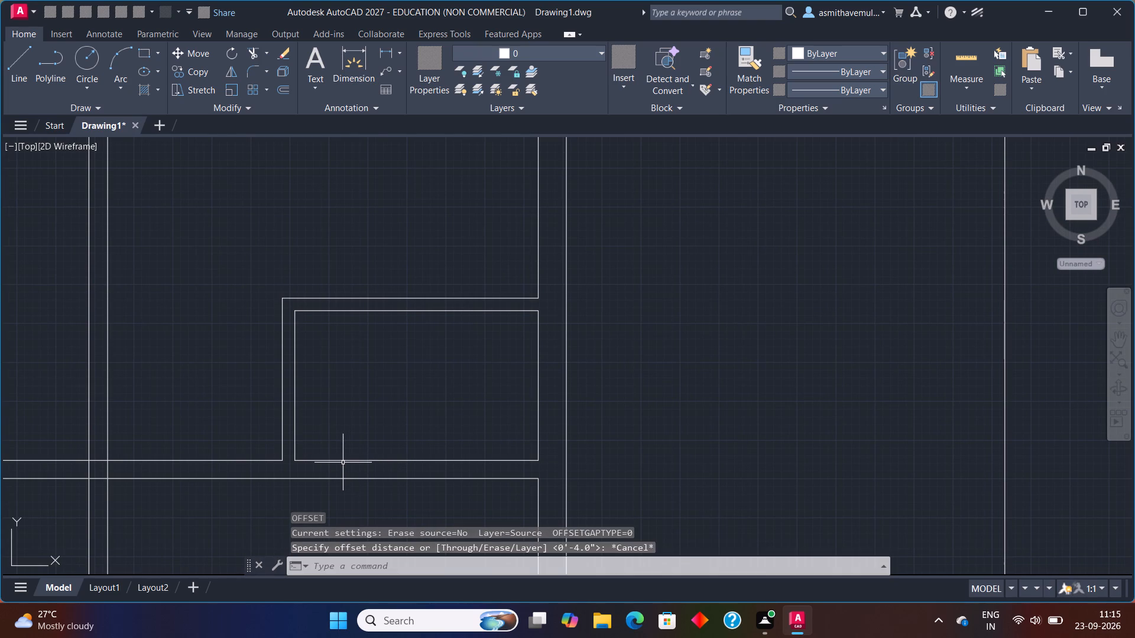
Draw a line across the small room's left 4" partition, starting 3" above the room's lower left inner corner.
key("l")
key("Return")
type("FROM")
key("Return")
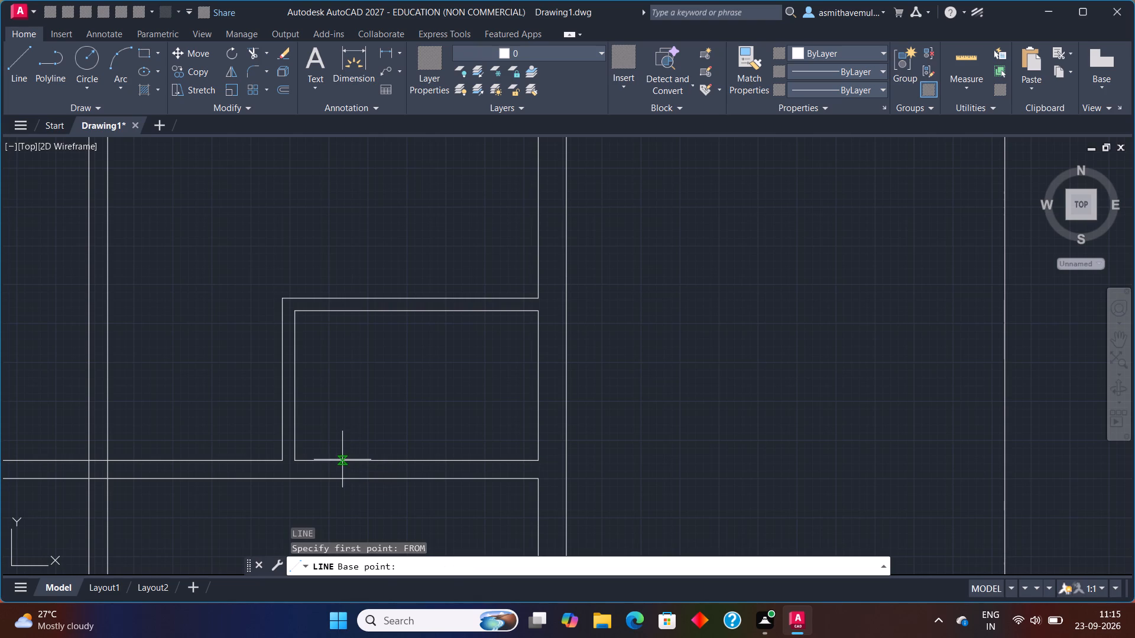
left_click(293, 461)
key("shift+at")
type("0,3")
key("shift+quotedbl")
key("Return")
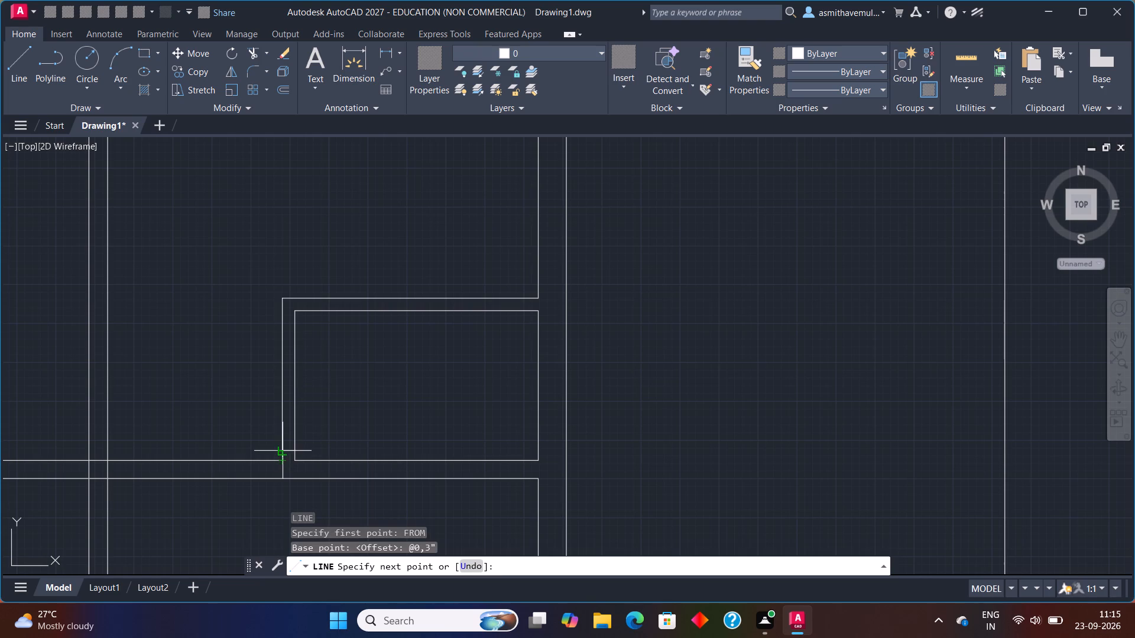
left_click(281, 453)
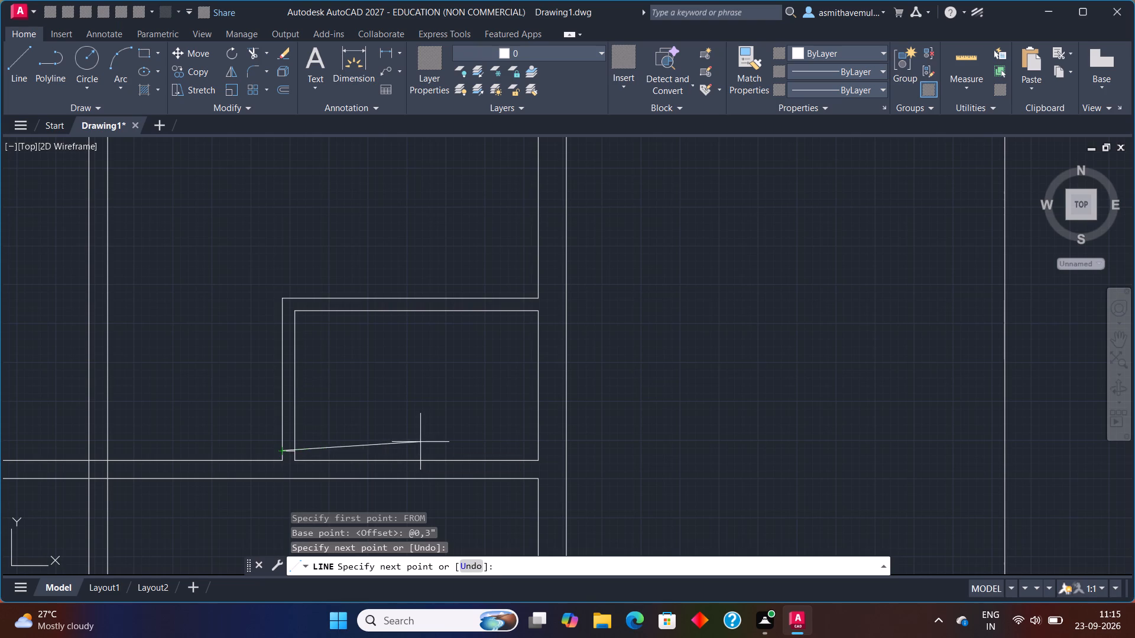
key("Escape")
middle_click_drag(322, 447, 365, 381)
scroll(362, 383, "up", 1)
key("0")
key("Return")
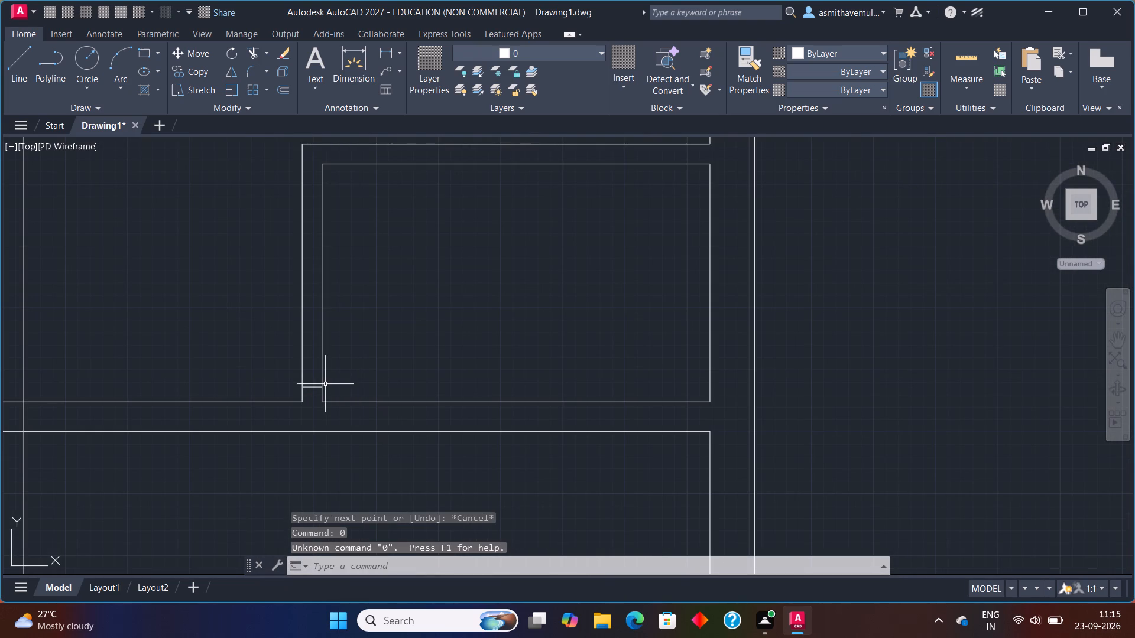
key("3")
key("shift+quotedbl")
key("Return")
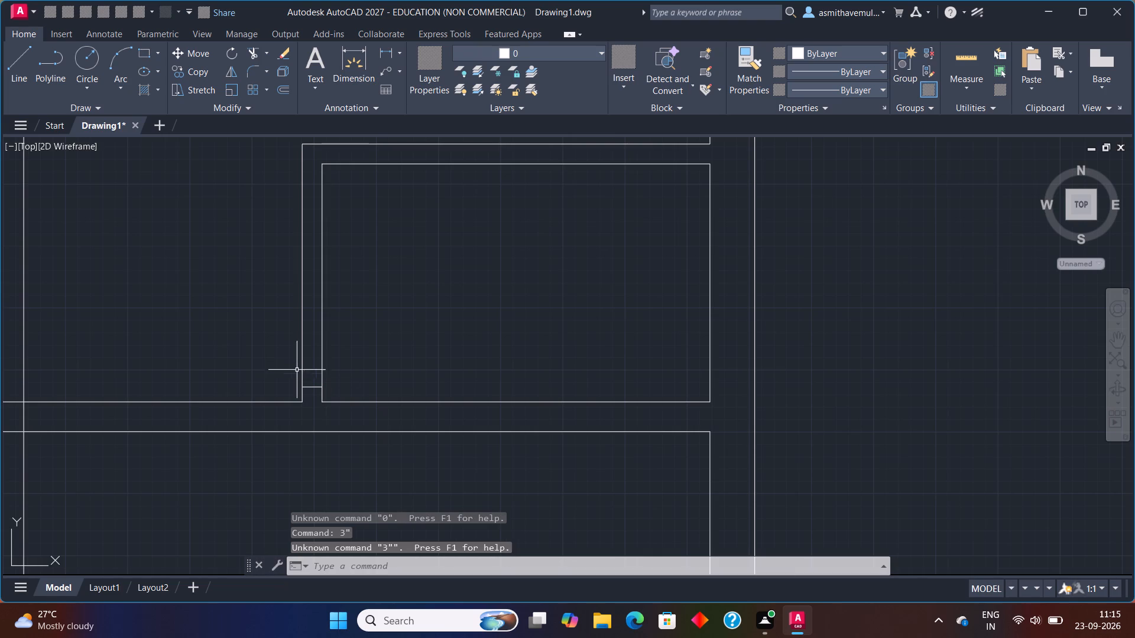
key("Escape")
Offset the short line across the small room's left partition 3" upward.
key("o")
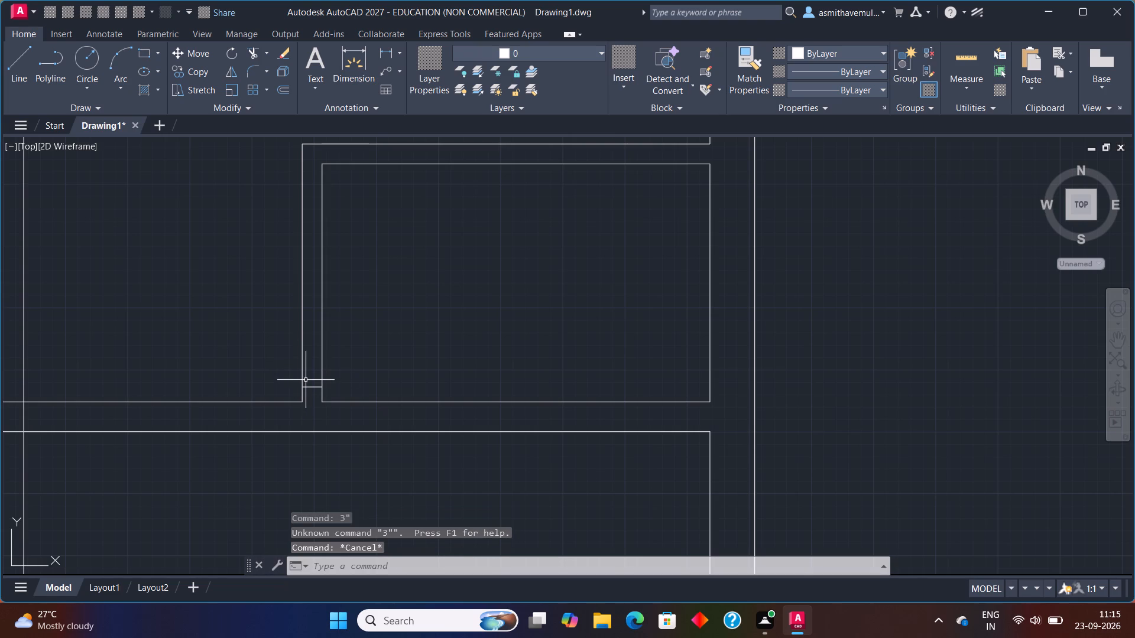
key("Return")
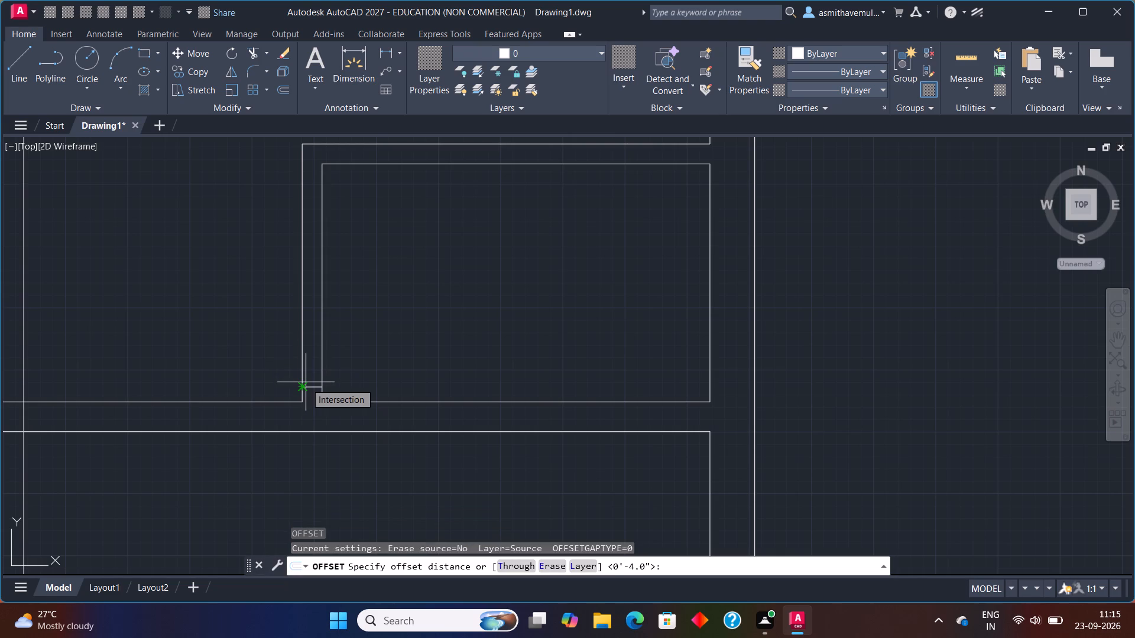
key("3")
key("shift+quotedbl")
key("Return")
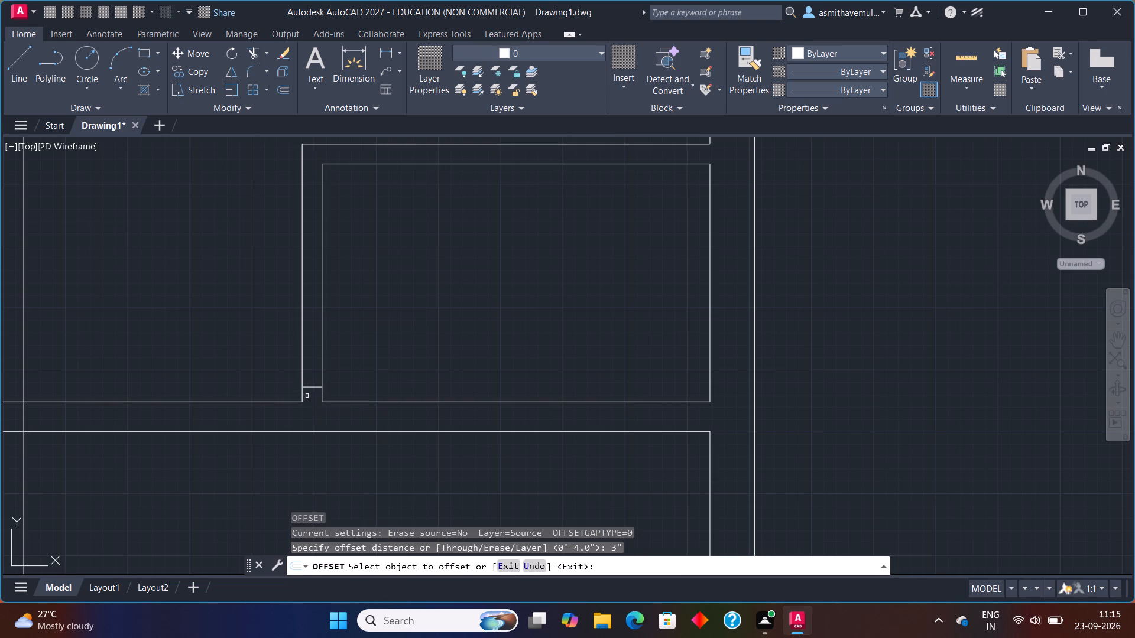
left_click(312, 386)
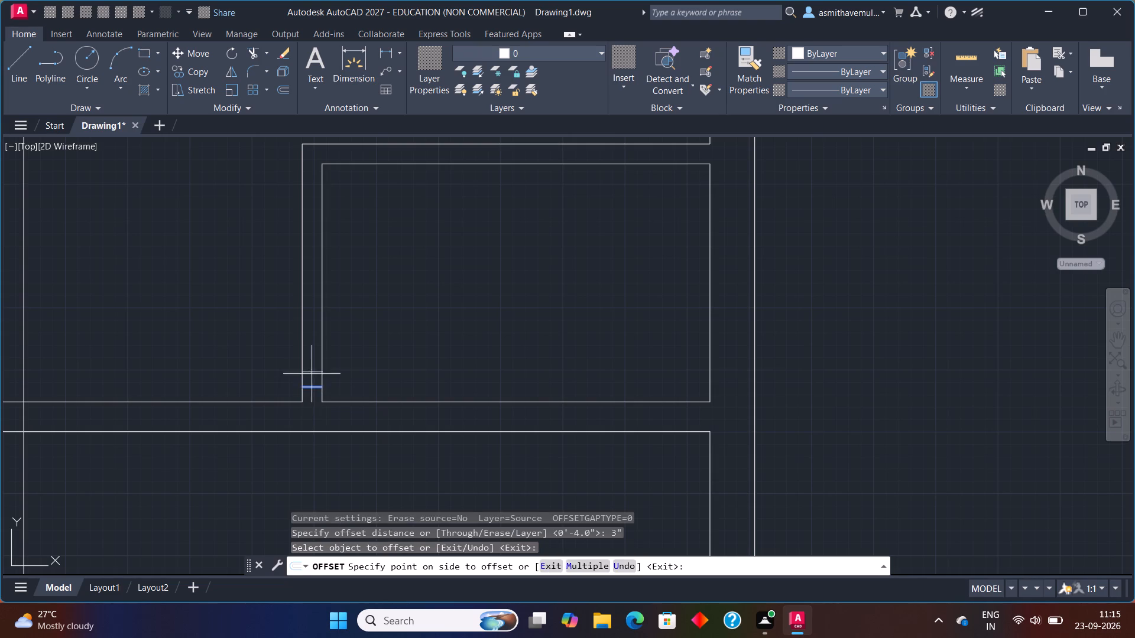
left_click(316, 357)
key("Escape")
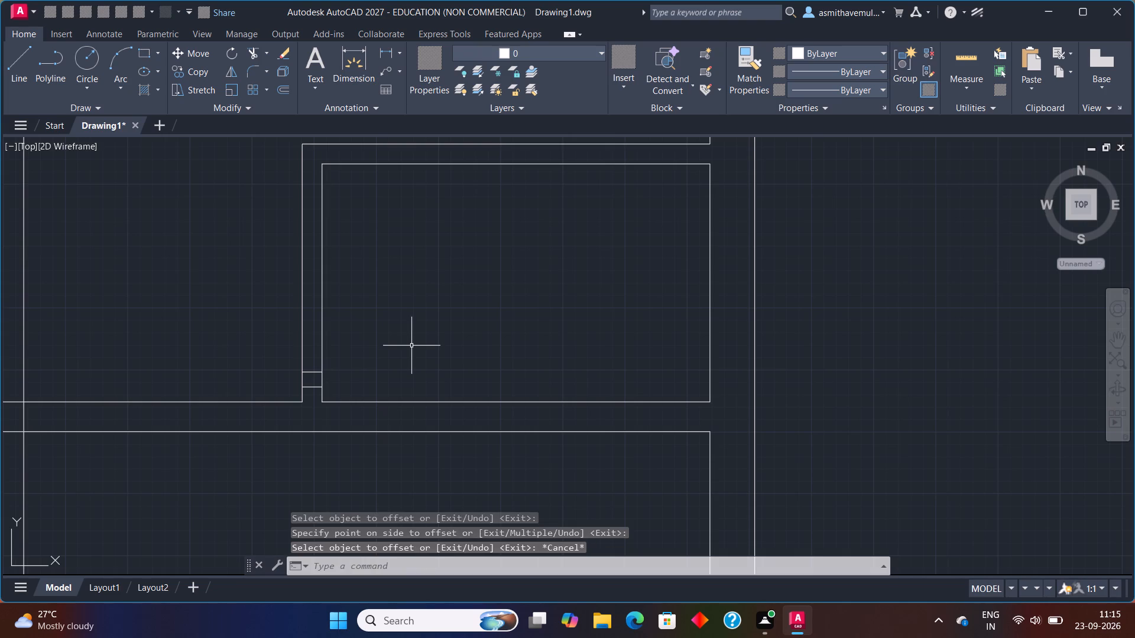
Offset the upper short line 3' upward within the left partition to mark the door opening's far side.
key("o")
key("Return")
type("3'")
key("Return")
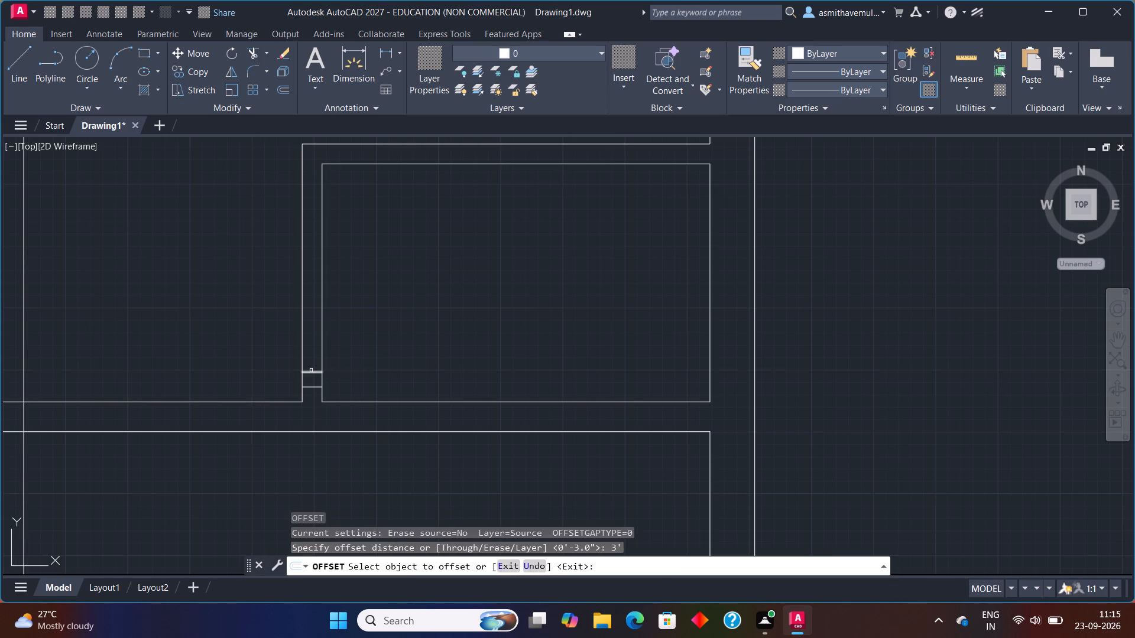
left_click(312, 371)
left_click(310, 315)
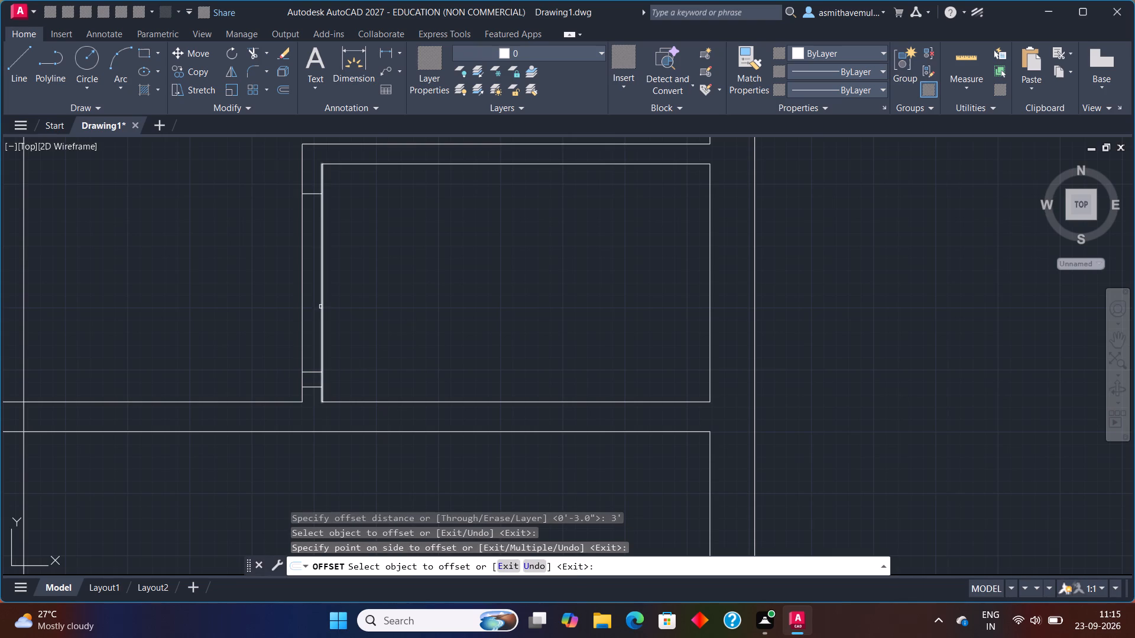
Offset the uppermost short line across the small room's left partition 3" upward.
key("Escape")
key("o")
key("Return")
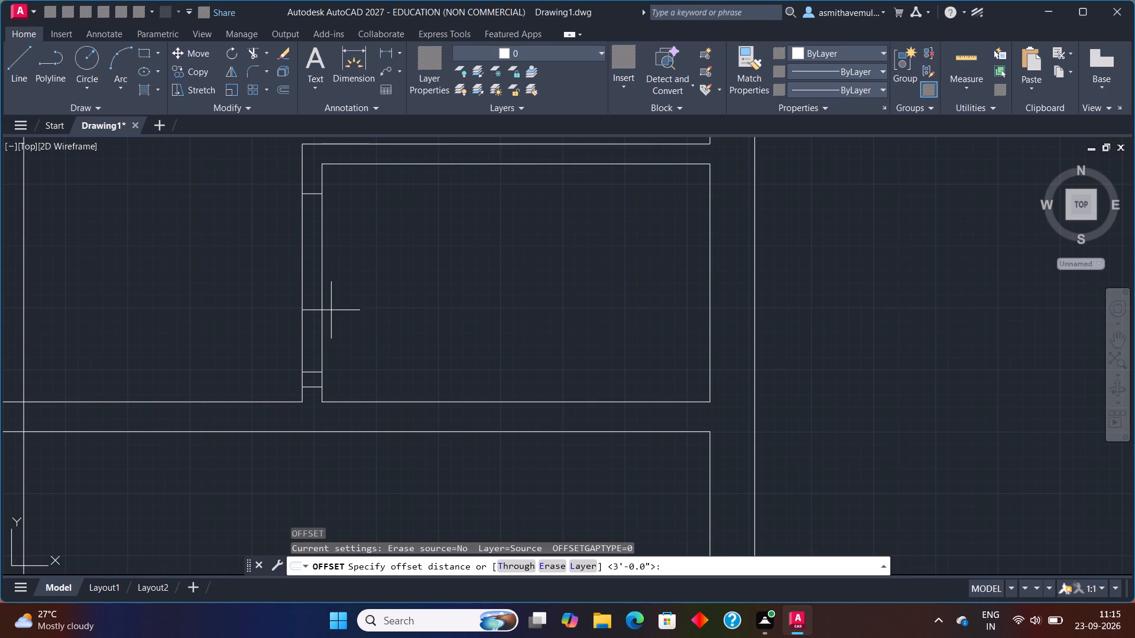
key("3")
key("shift+quotedbl")
key("Return")
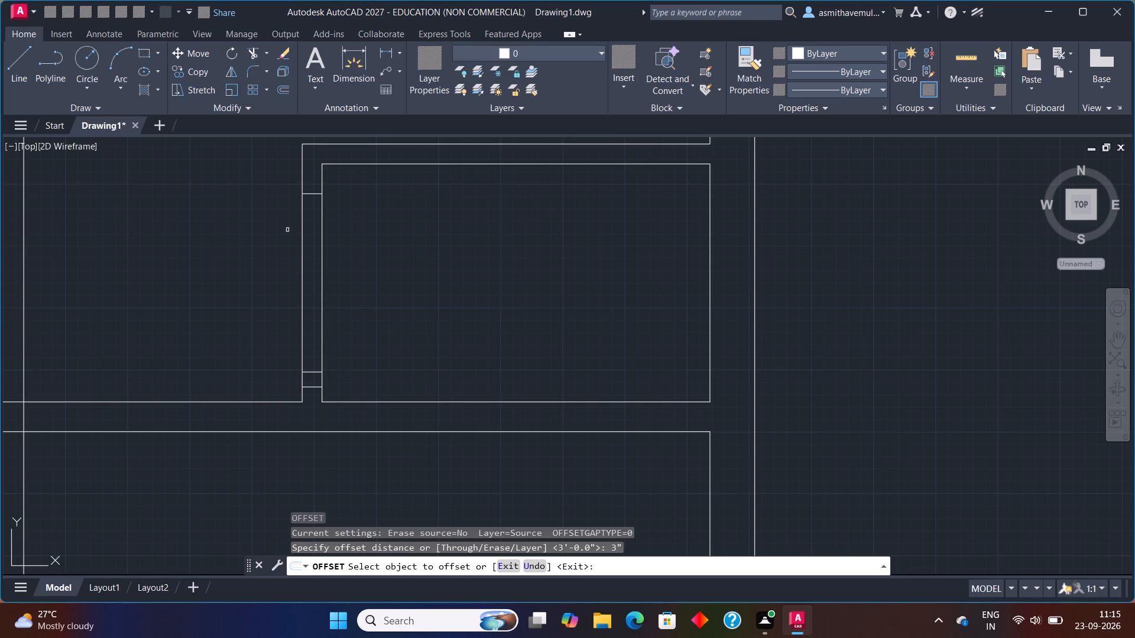
left_click(310, 192)
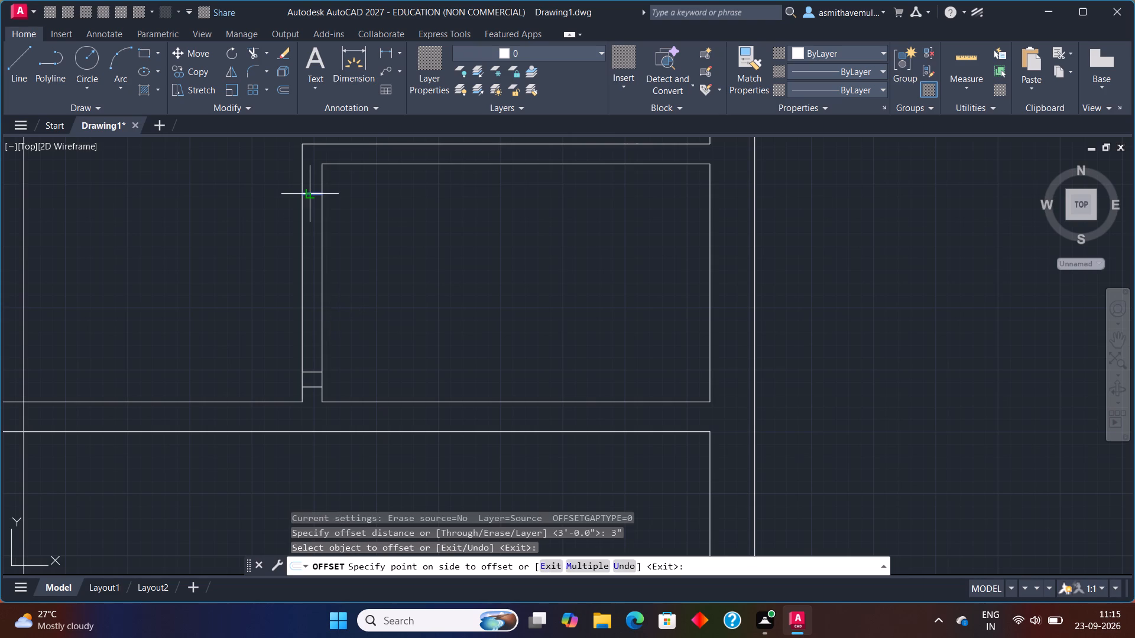
left_click(313, 177)
key("Escape")
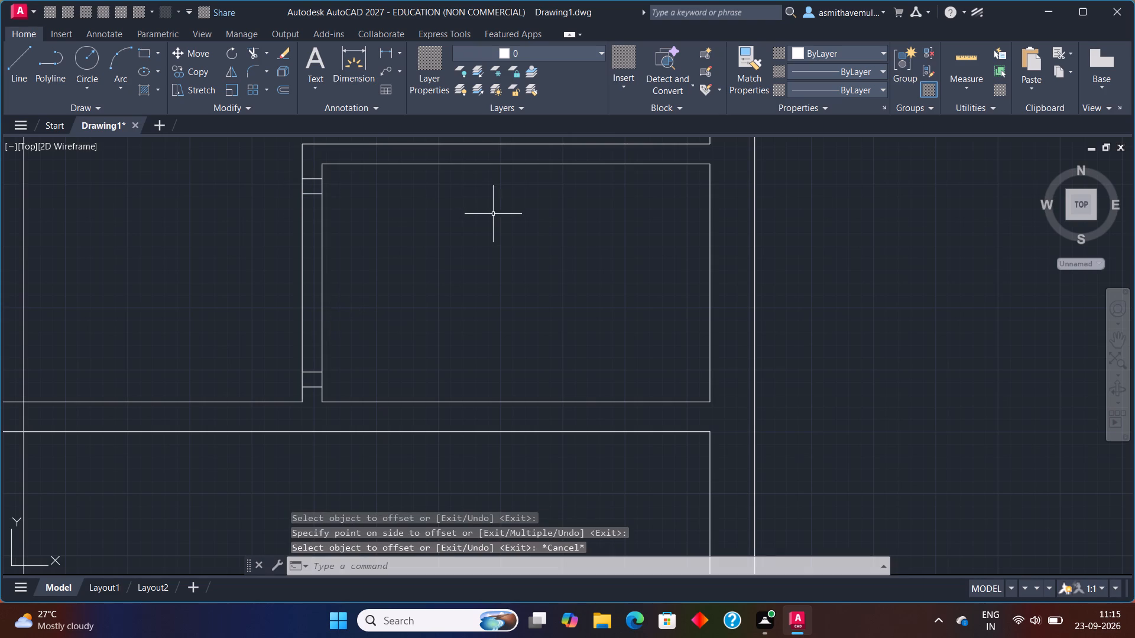
Trim both lines of the small room's left partition between the two door jambs to open the doorway.
key("r")
key("BackSpace")
type("TRIM'")
key("Return")
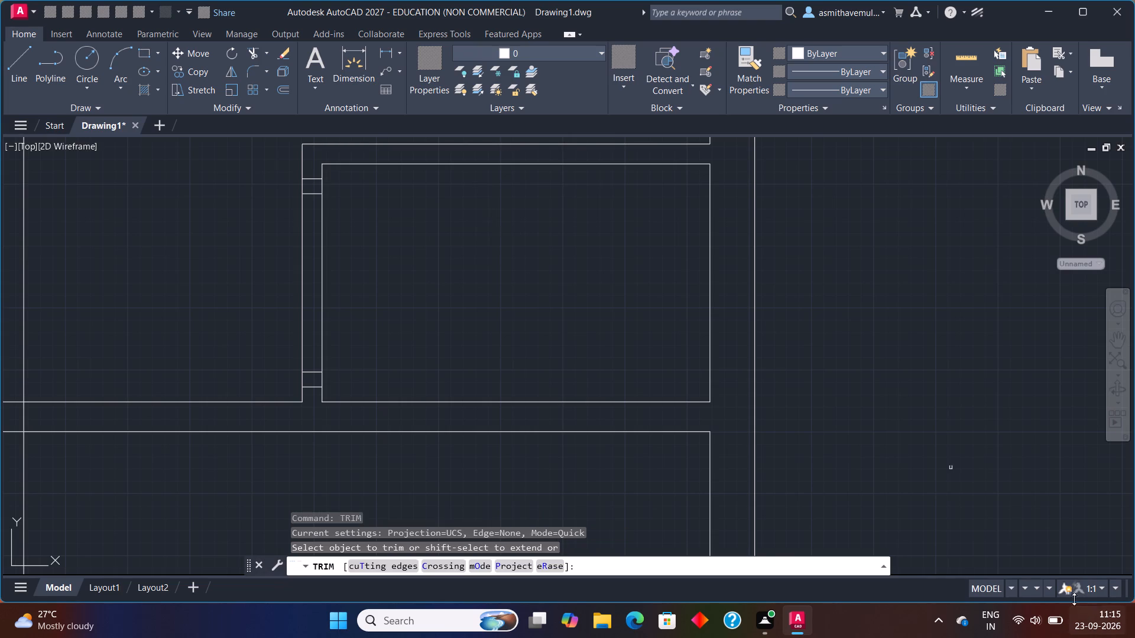
left_click_drag(247, 284, 398, 292)
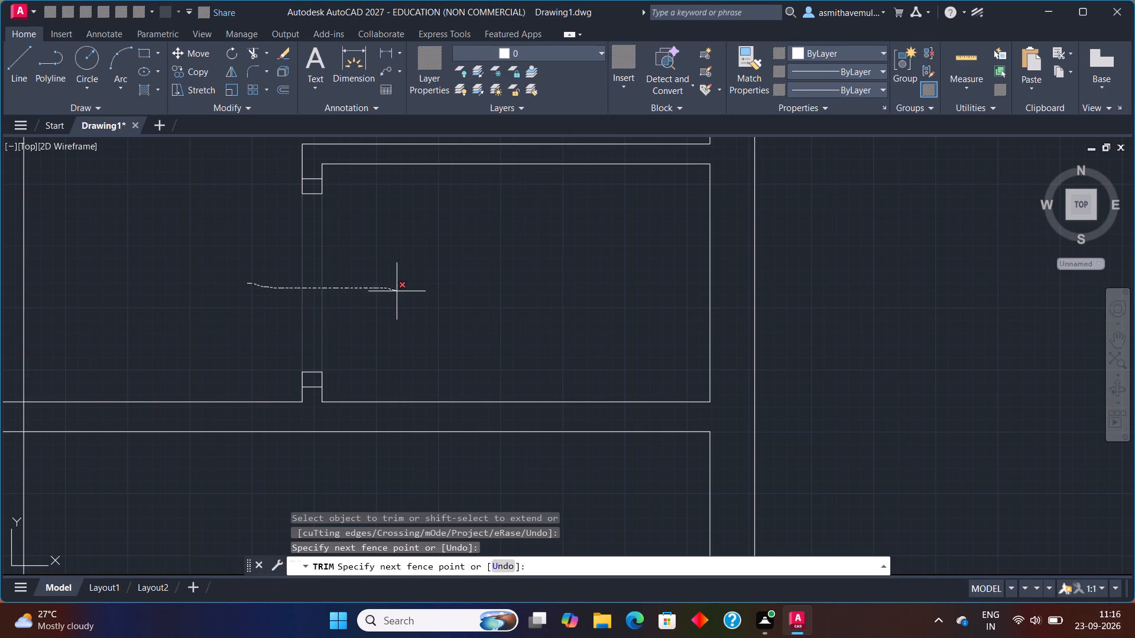
left_click_drag(398, 292, 398, 292)
key("Escape")
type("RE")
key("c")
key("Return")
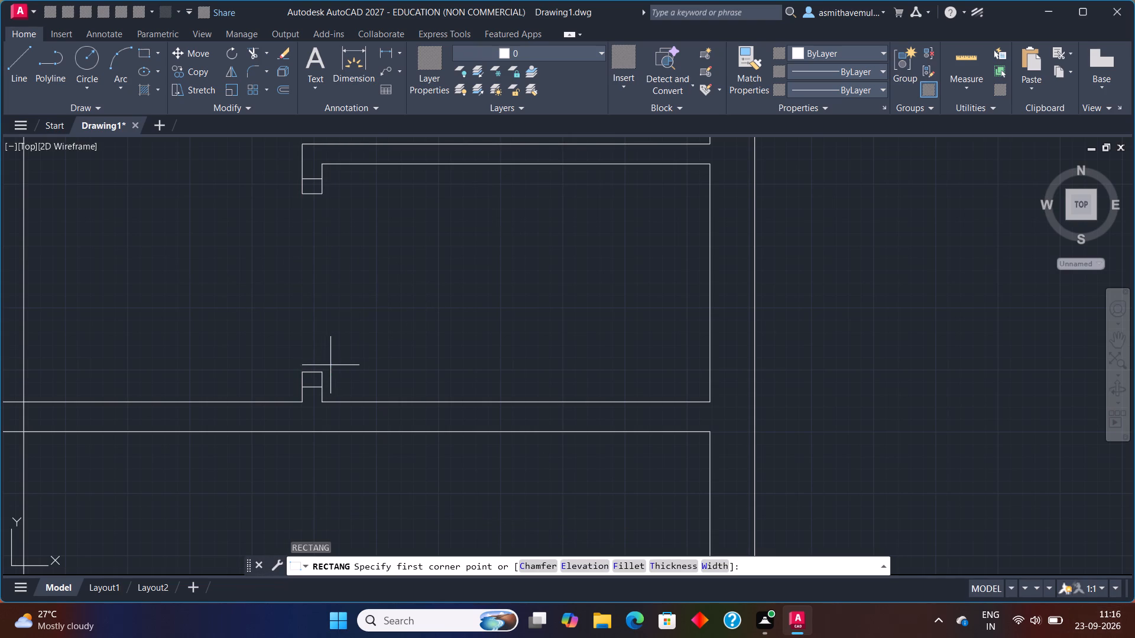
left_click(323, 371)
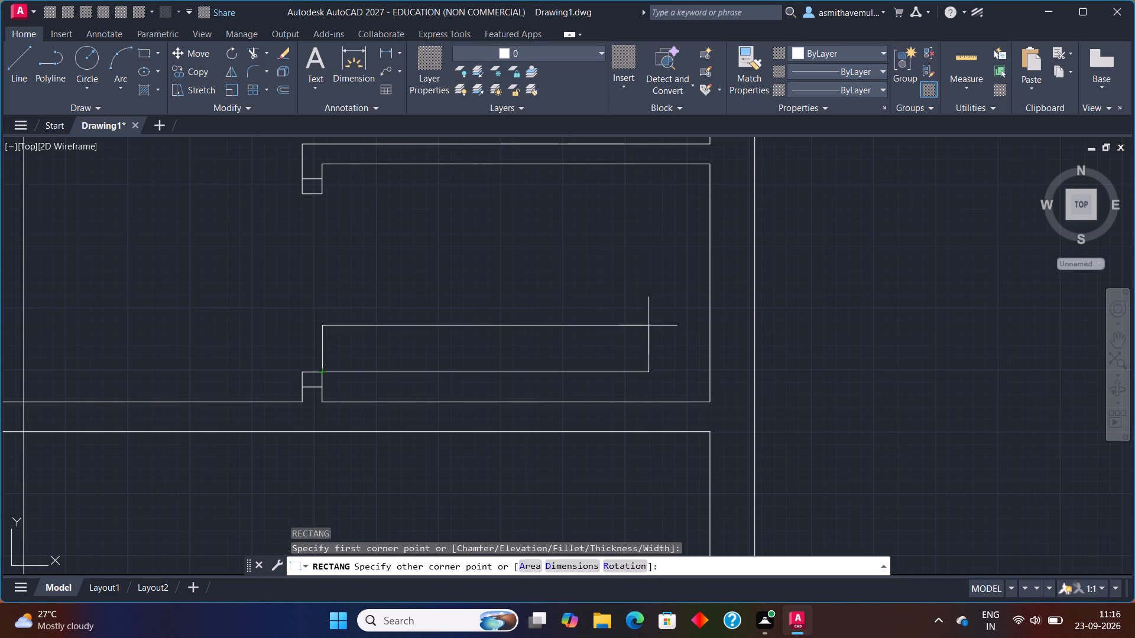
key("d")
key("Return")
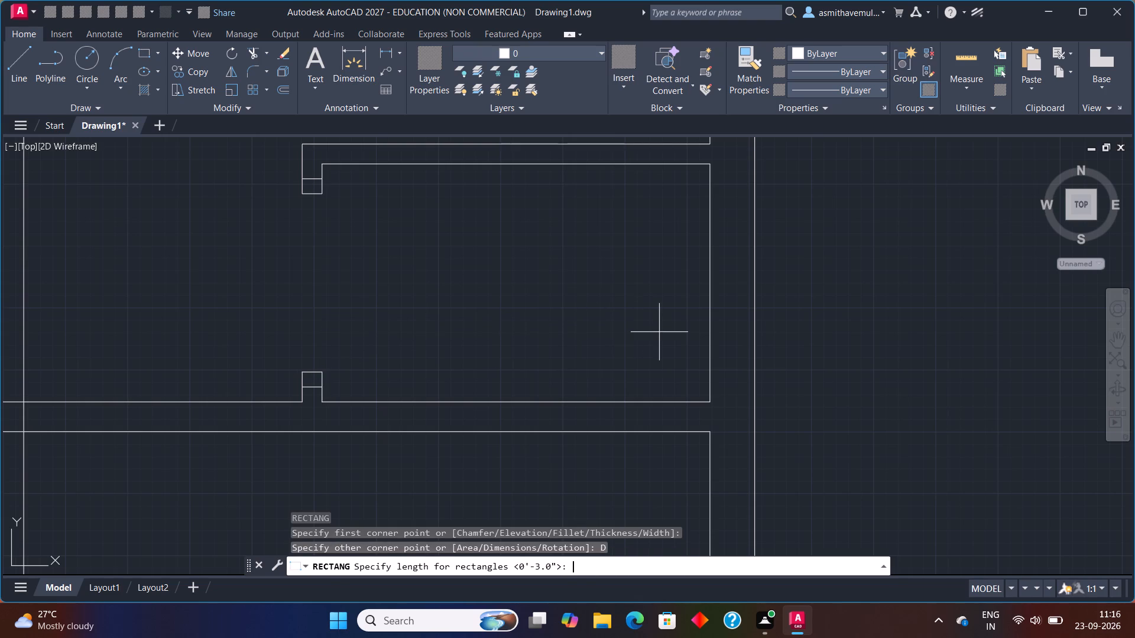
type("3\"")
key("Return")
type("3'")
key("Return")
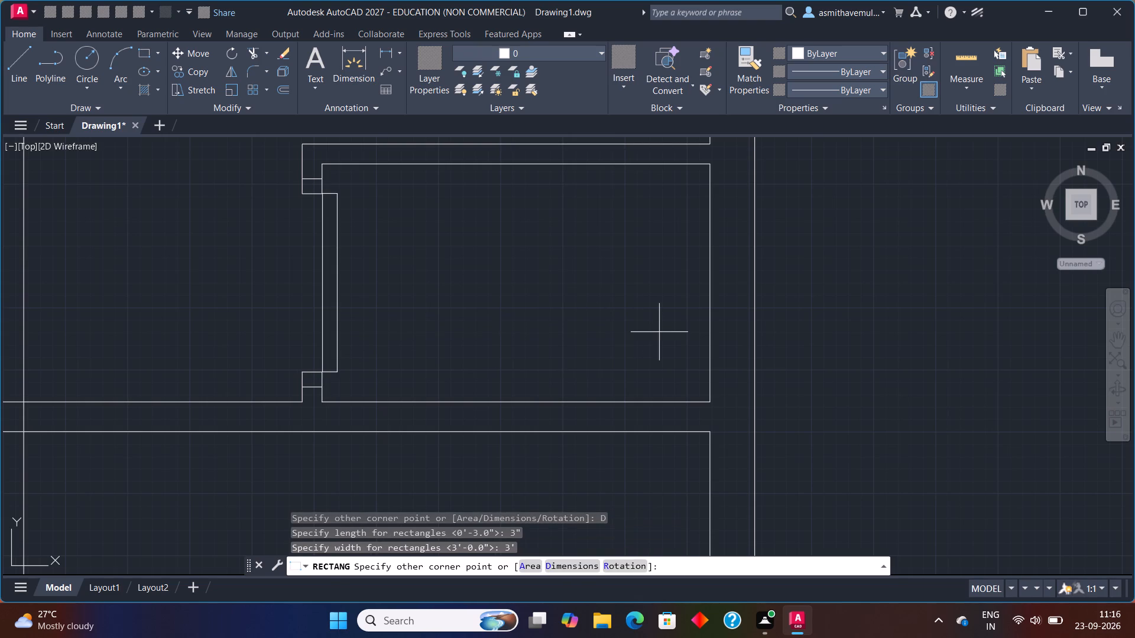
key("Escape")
Draw a 3' by 3" door leaf rectangle into the small room from the inner corner of the doorway's lower jamb.
type("REC")
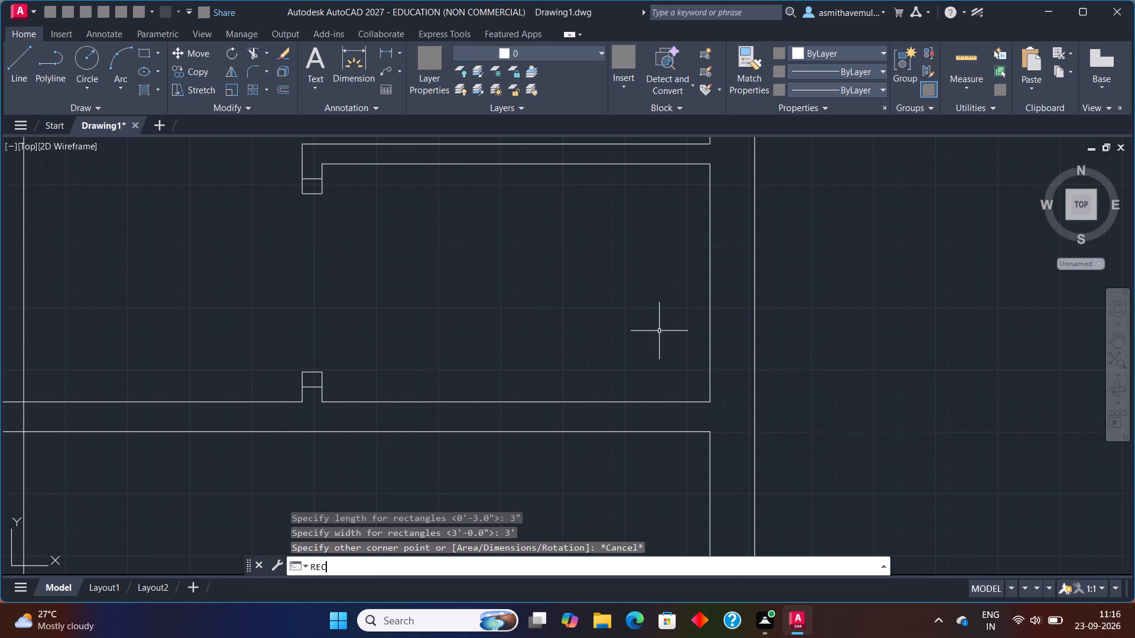
key("Return")
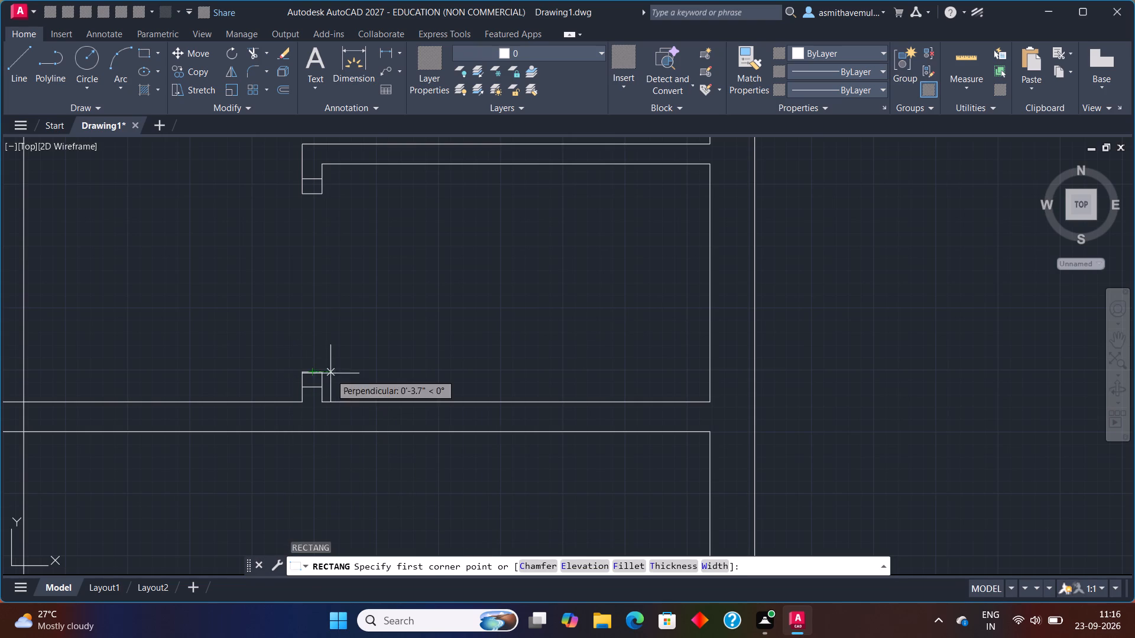
left_click_drag(324, 374, 336, 372)
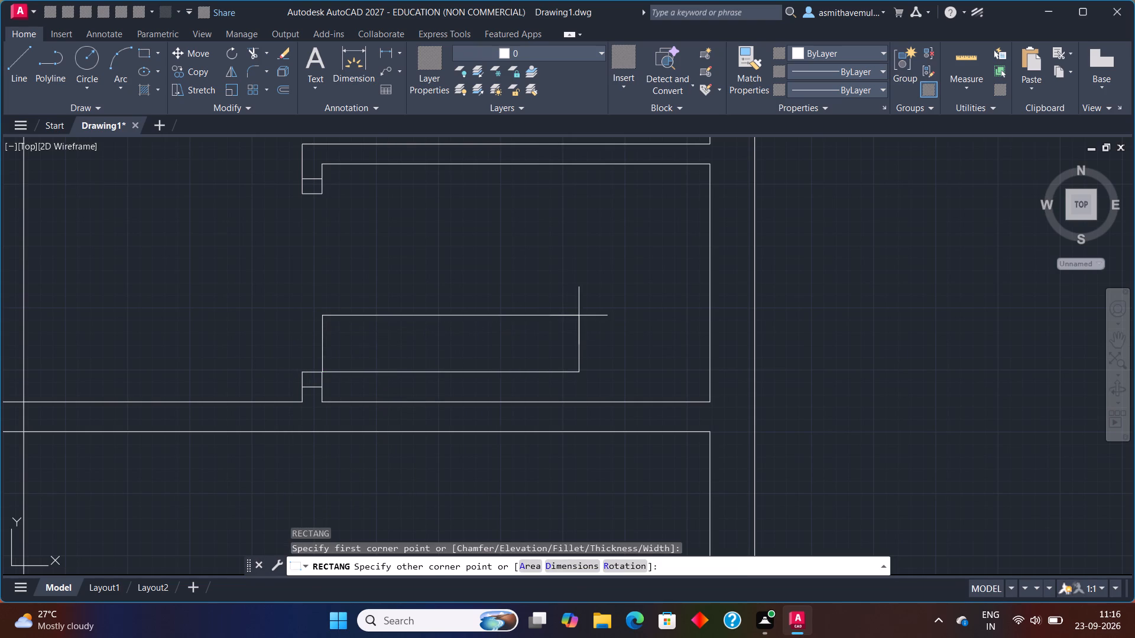
key("d")
key("Return")
type("3'")
key("Return")
type("3\"")
key("Return")
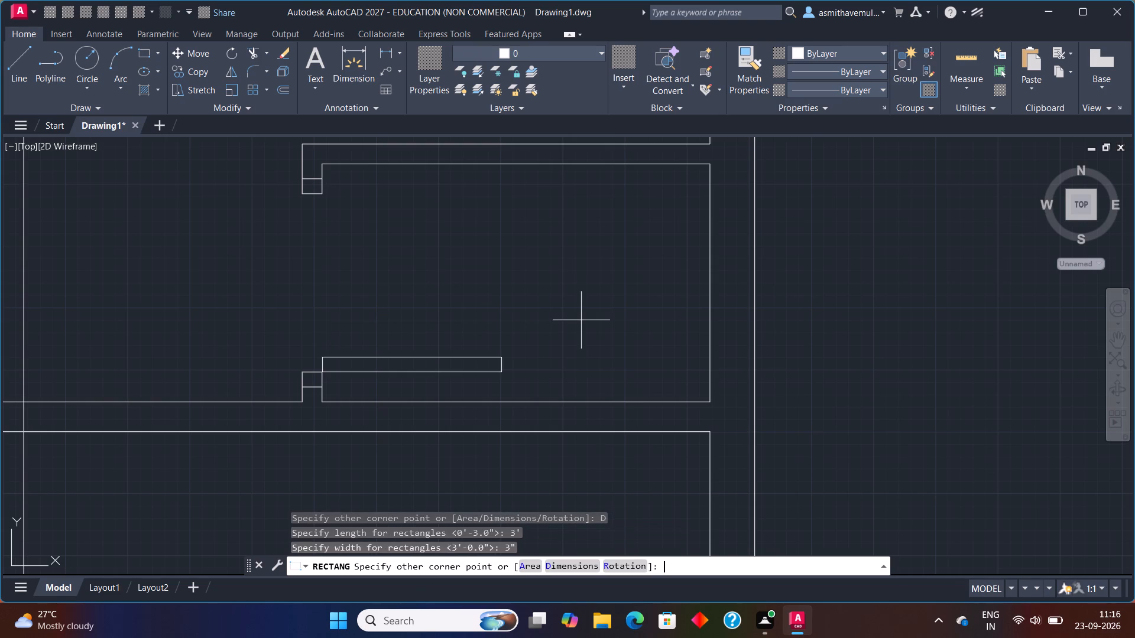
left_click(589, 319)
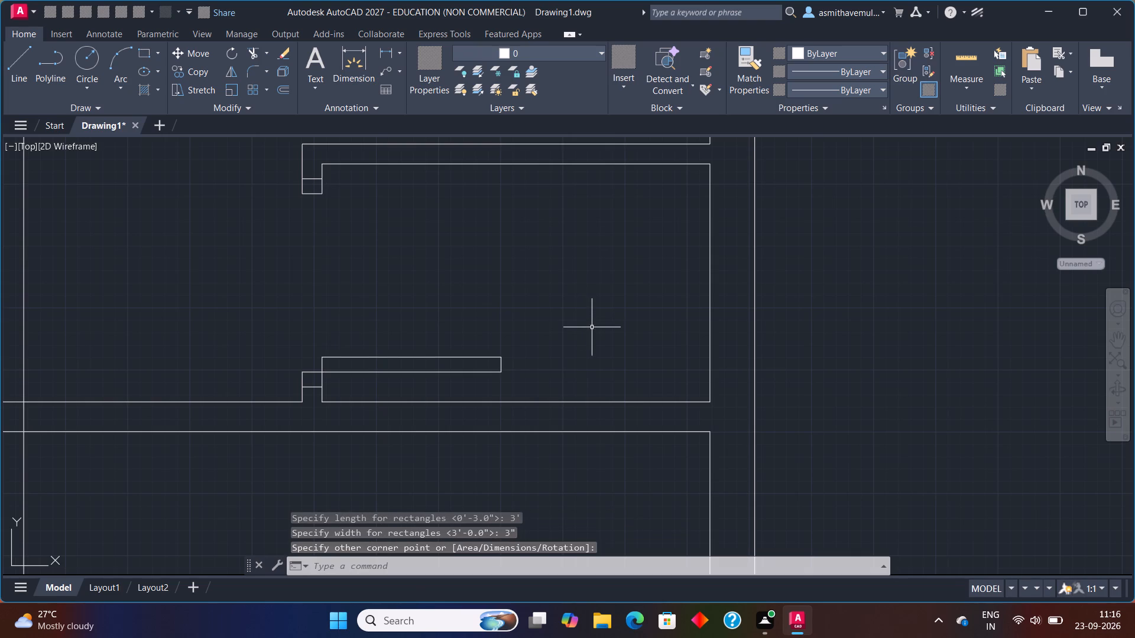
Draw a three-point door swing arc through the leaf's two free-end corners to the inner corner of the doorway's upper jamb.
type("ARC")
key("Return")
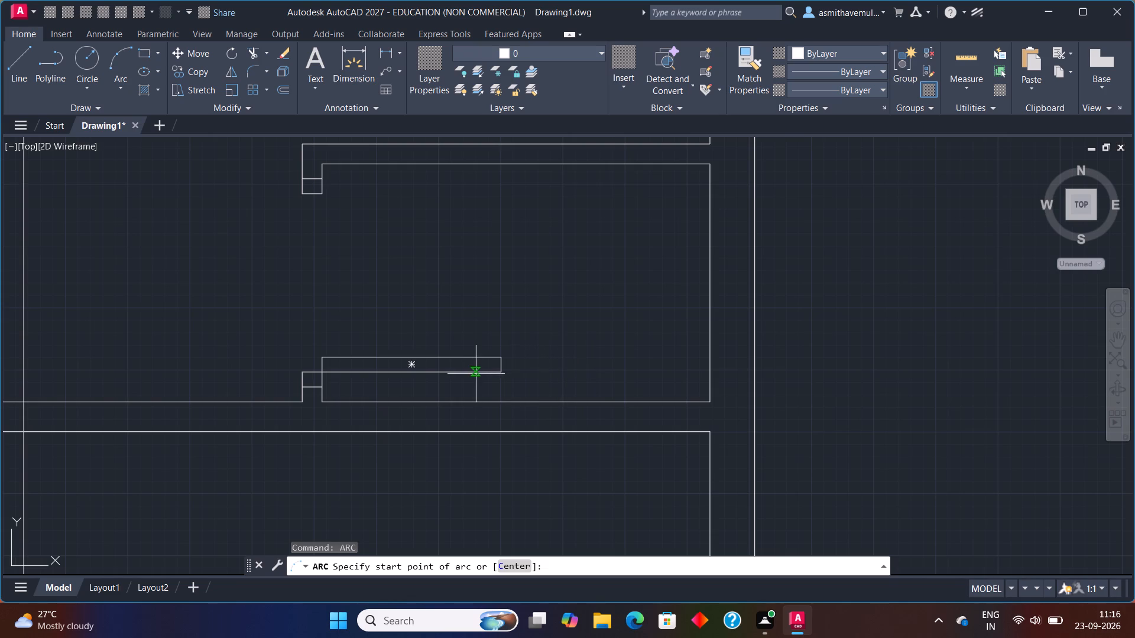
left_click(503, 369)
left_click(504, 354)
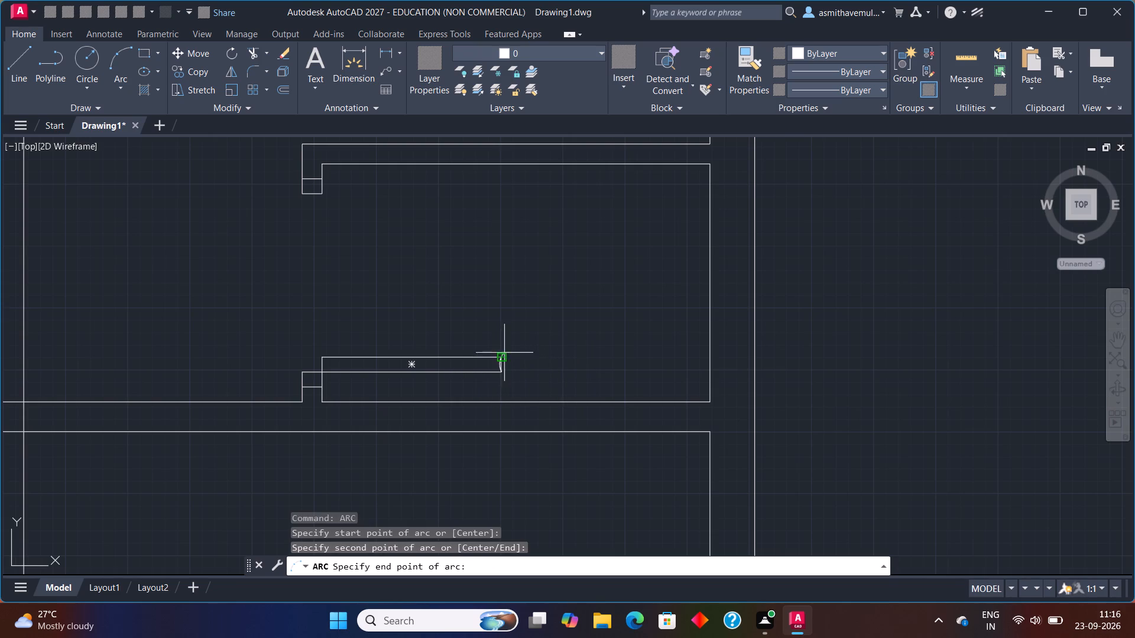
left_click(323, 192)
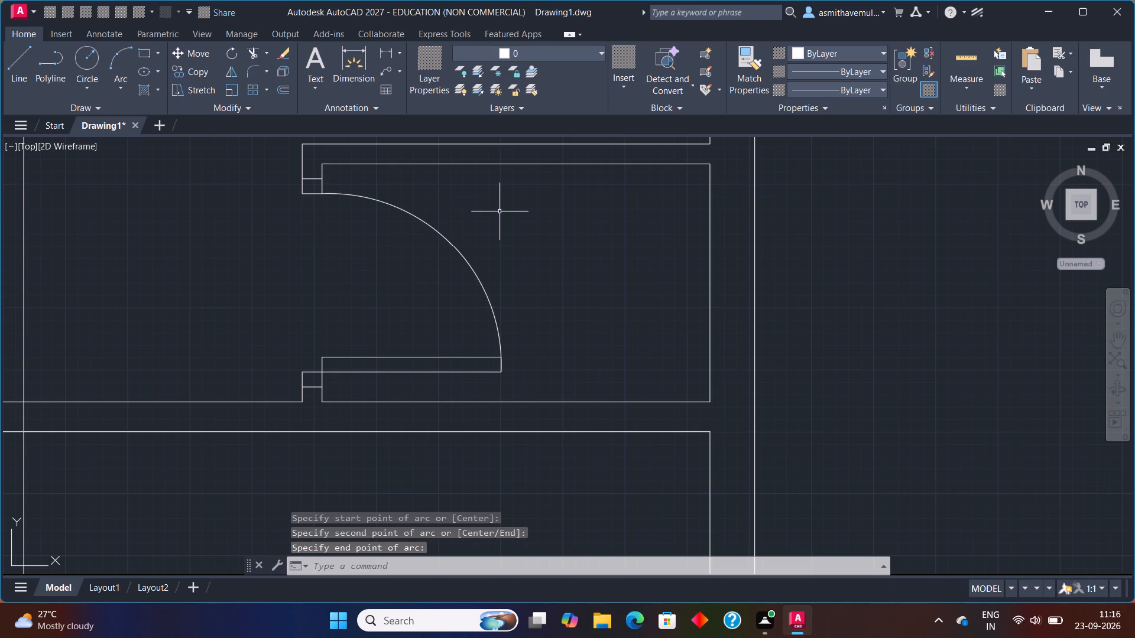
Trim both lines of the central vertical partition below the lowest horizontal partition.
scroll(501, 215, "down", 4)
middle_click_drag(483, 276, 637, 364)
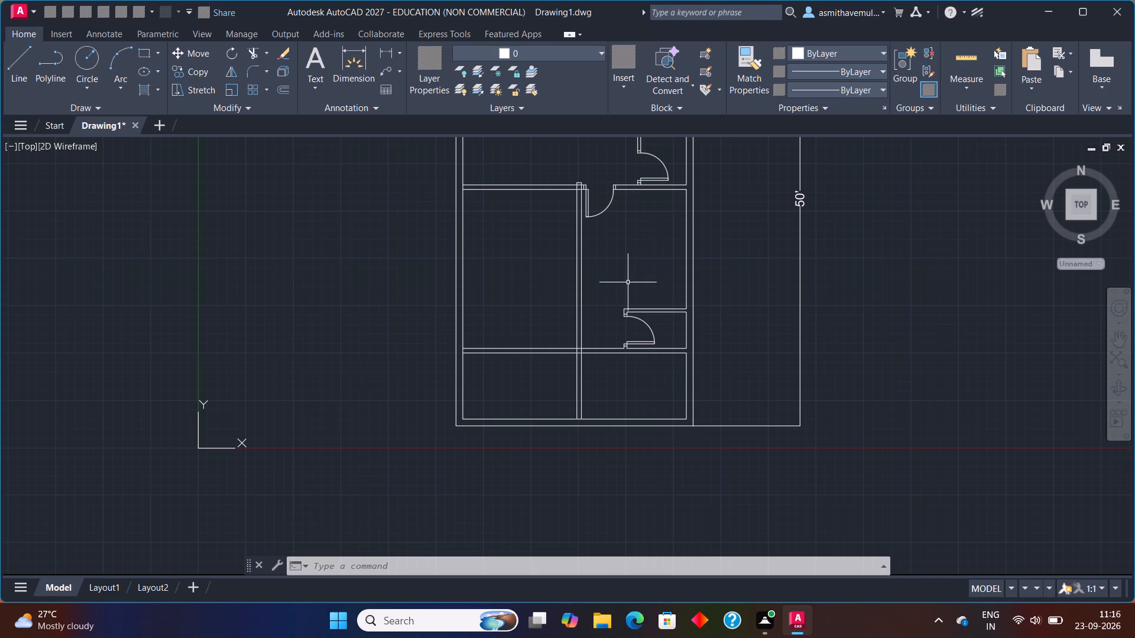
scroll(598, 378, "up", 1)
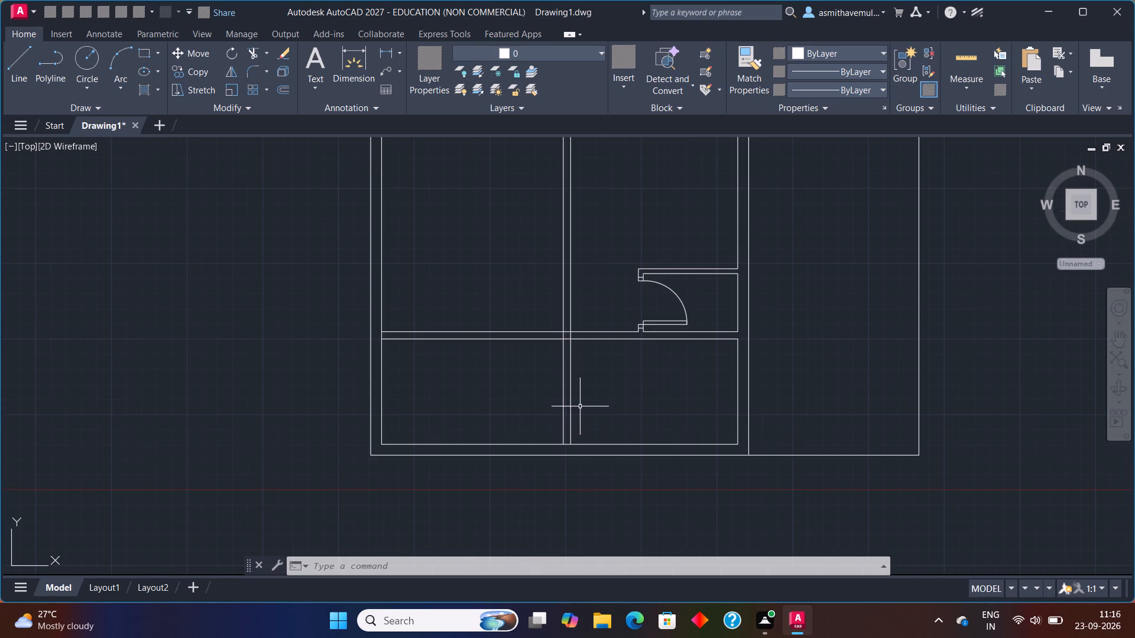
key("t")
key("r")
key("i")
key("m")
key("Return")
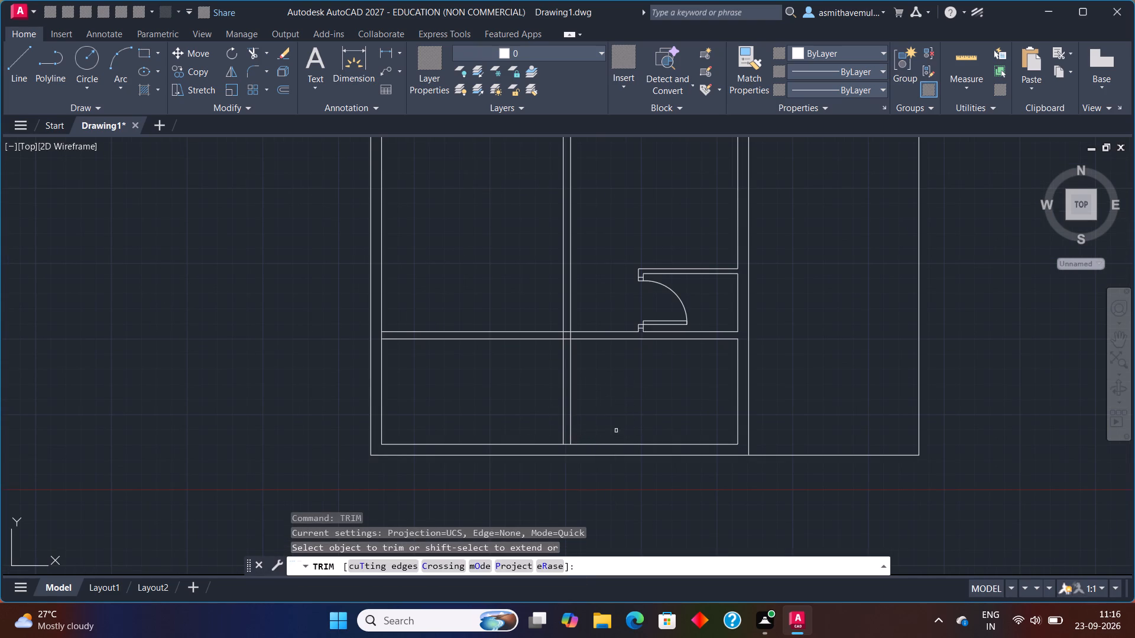
left_click_drag(607, 405, 445, 411)
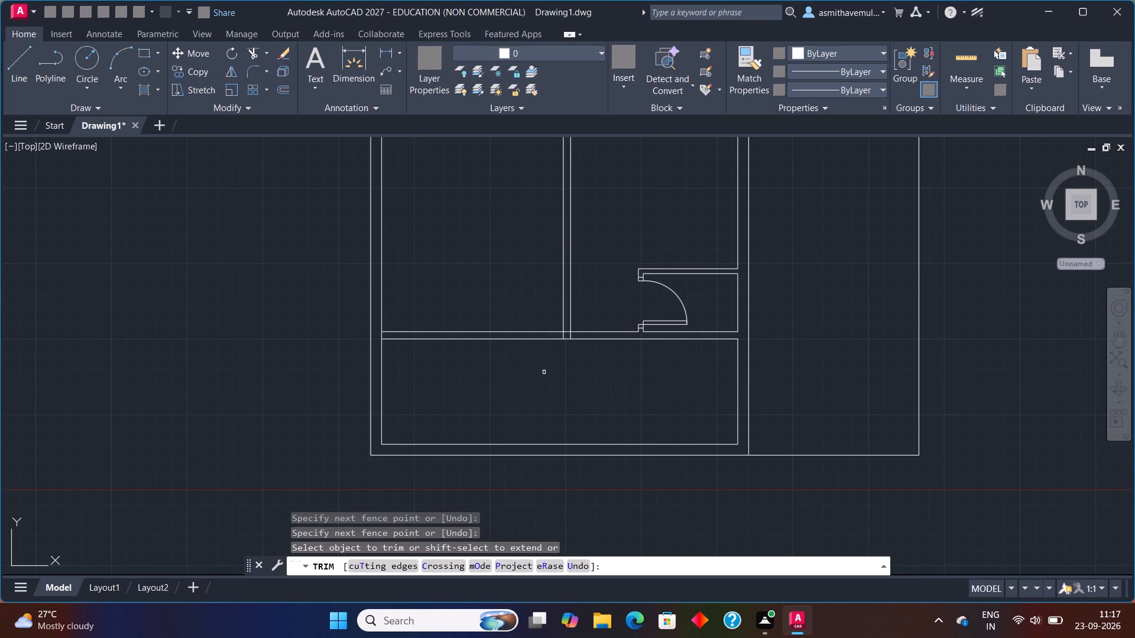
key("Escape")
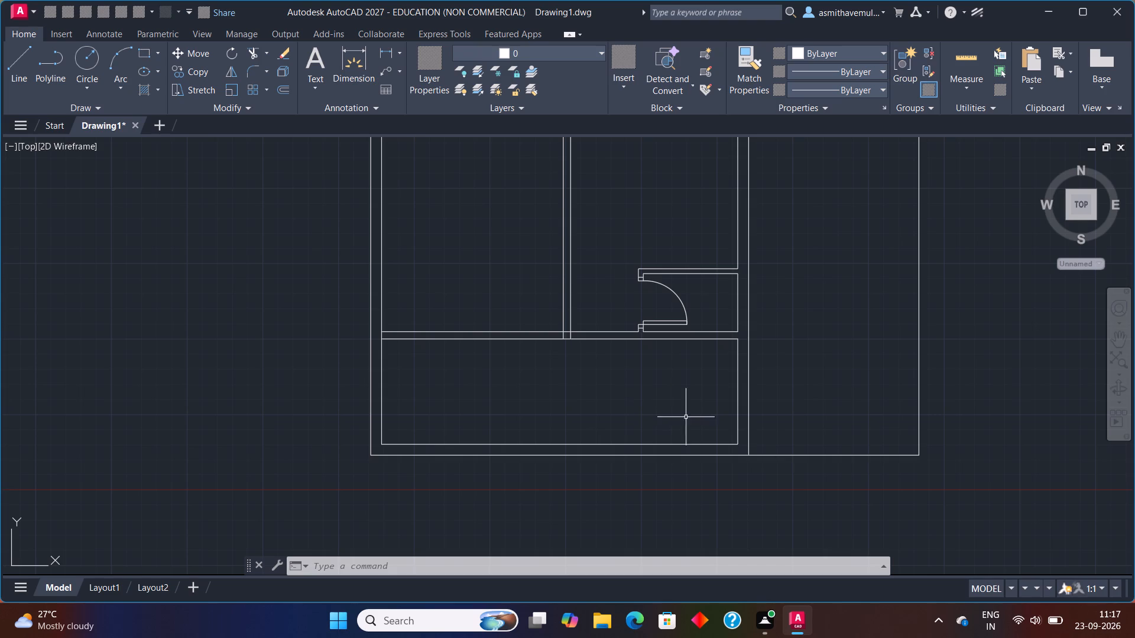
Offset the right outer wall's inner line 3'6" leftward inside the bottom room.
key("o")
key("Return")
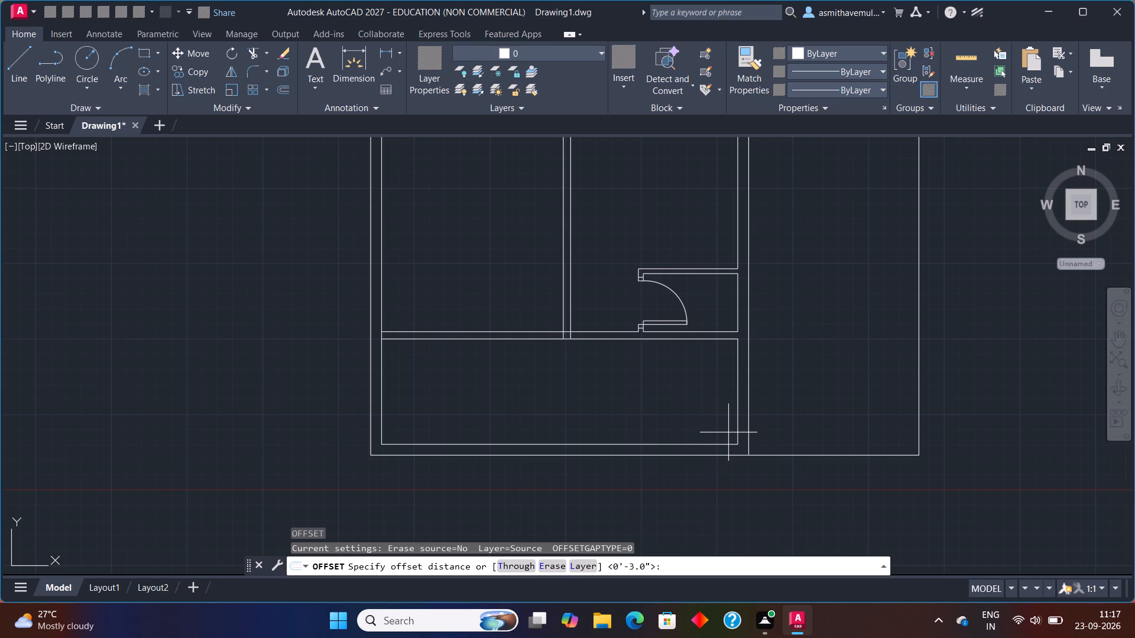
key("3")
type("'6")
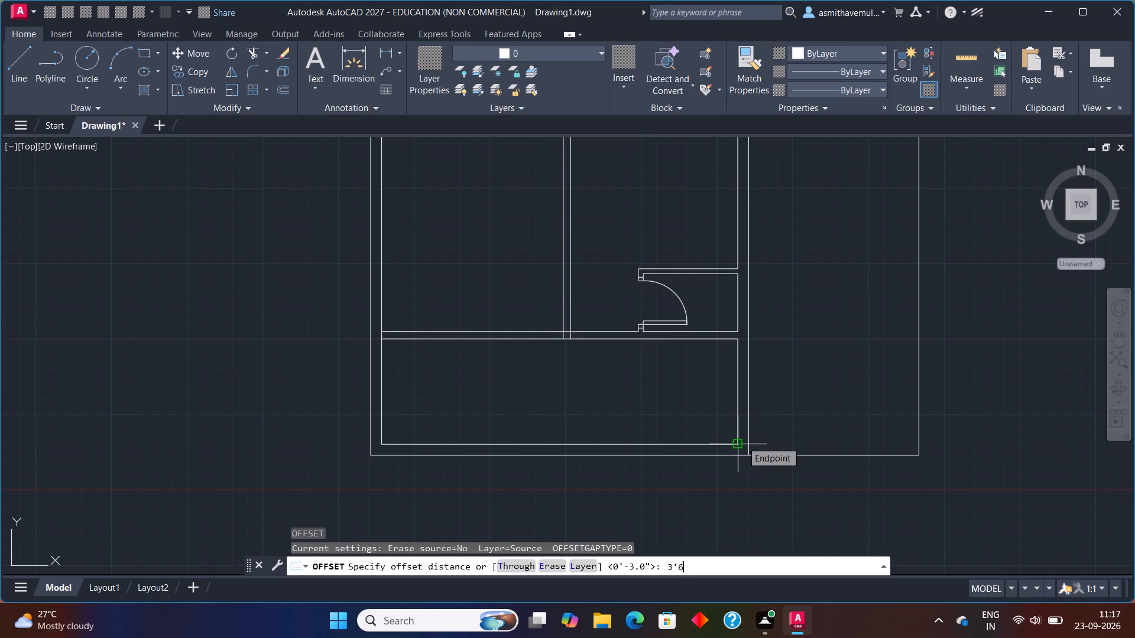
key("shift+quotedbl")
key("Return")
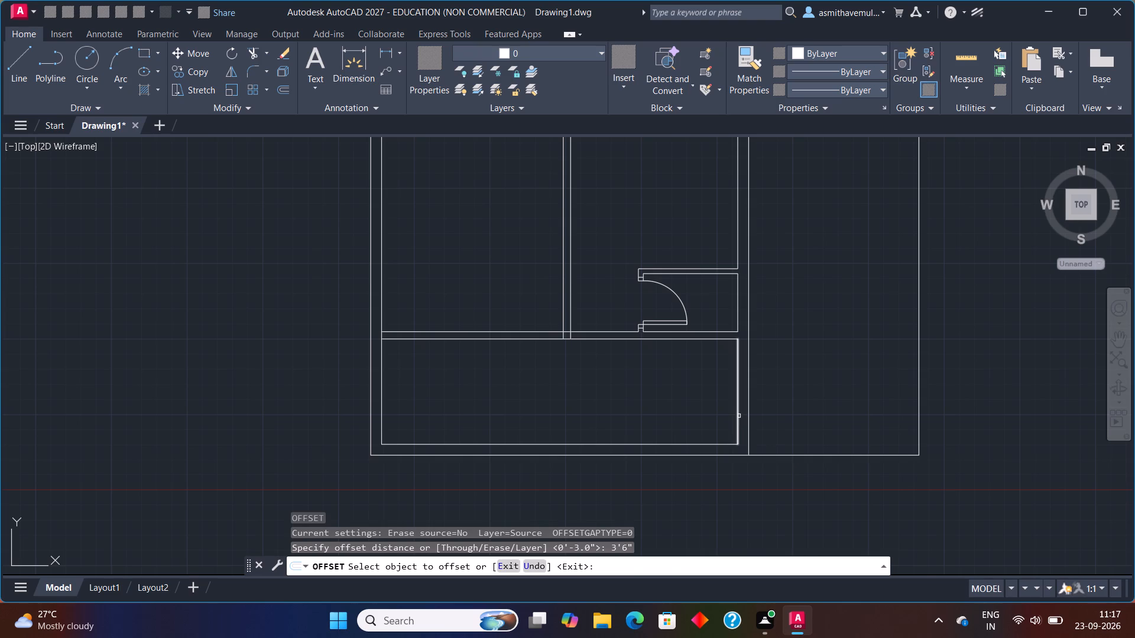
left_click(738, 412)
left_click(712, 412)
key("Escape")
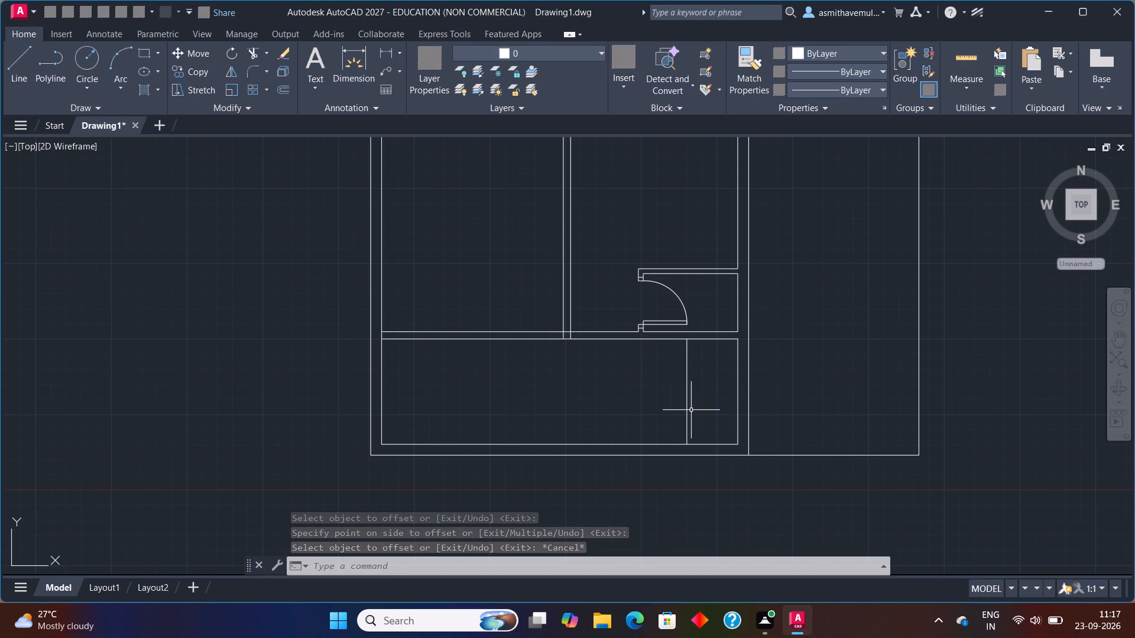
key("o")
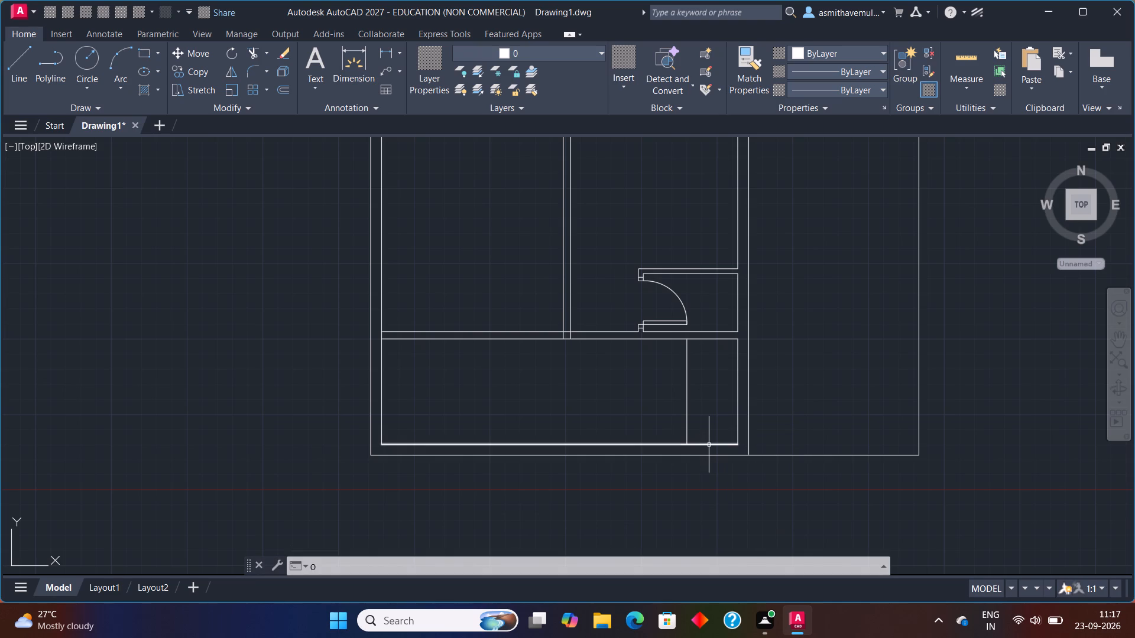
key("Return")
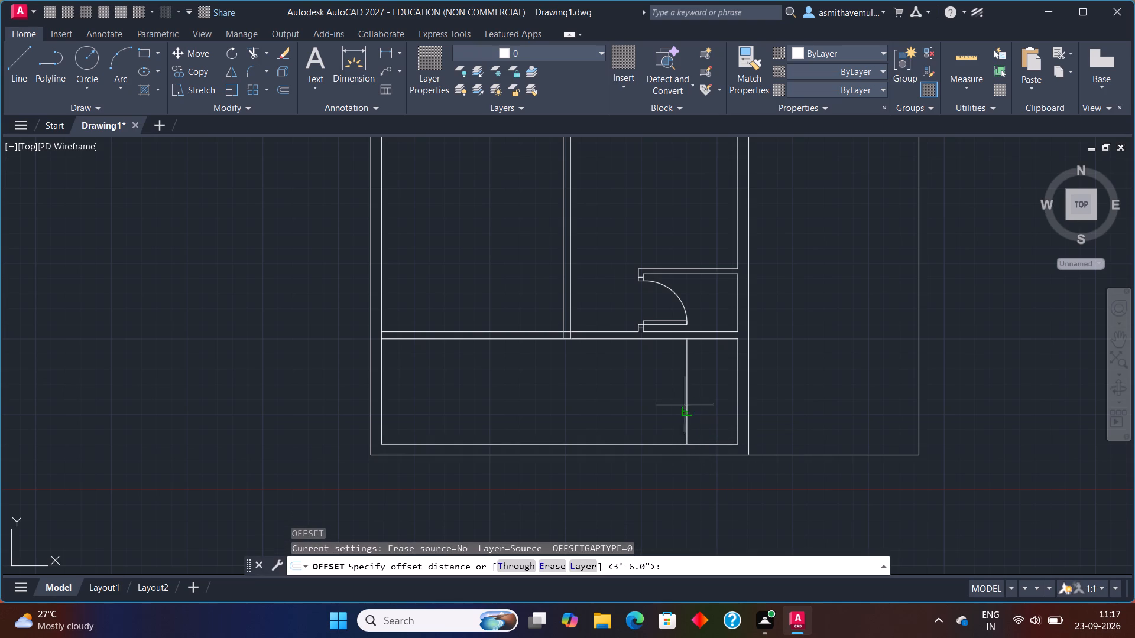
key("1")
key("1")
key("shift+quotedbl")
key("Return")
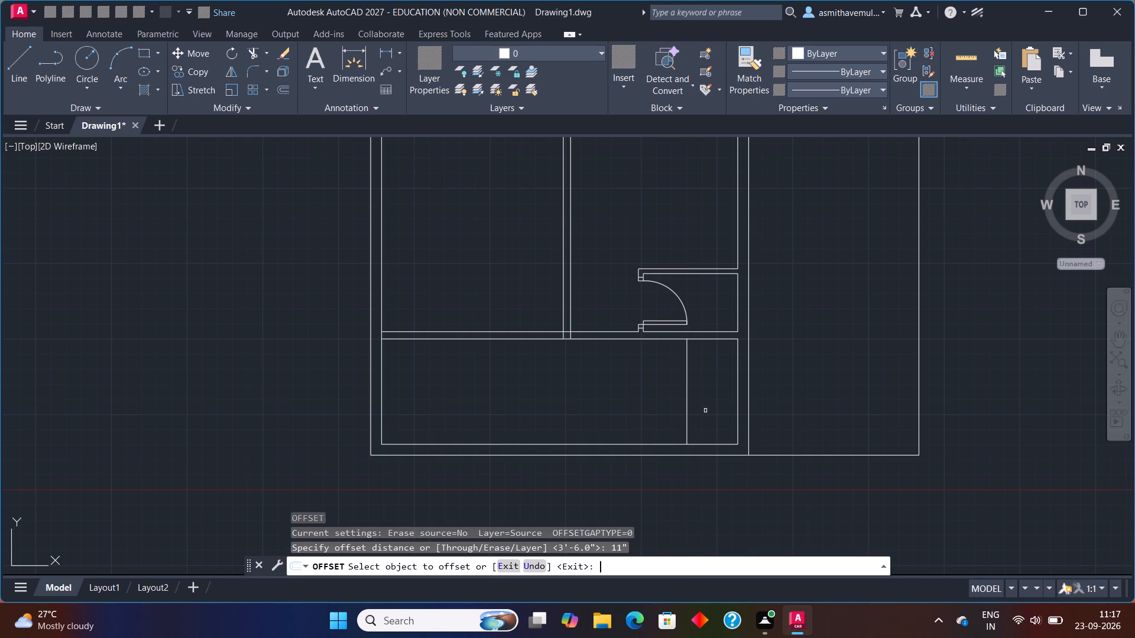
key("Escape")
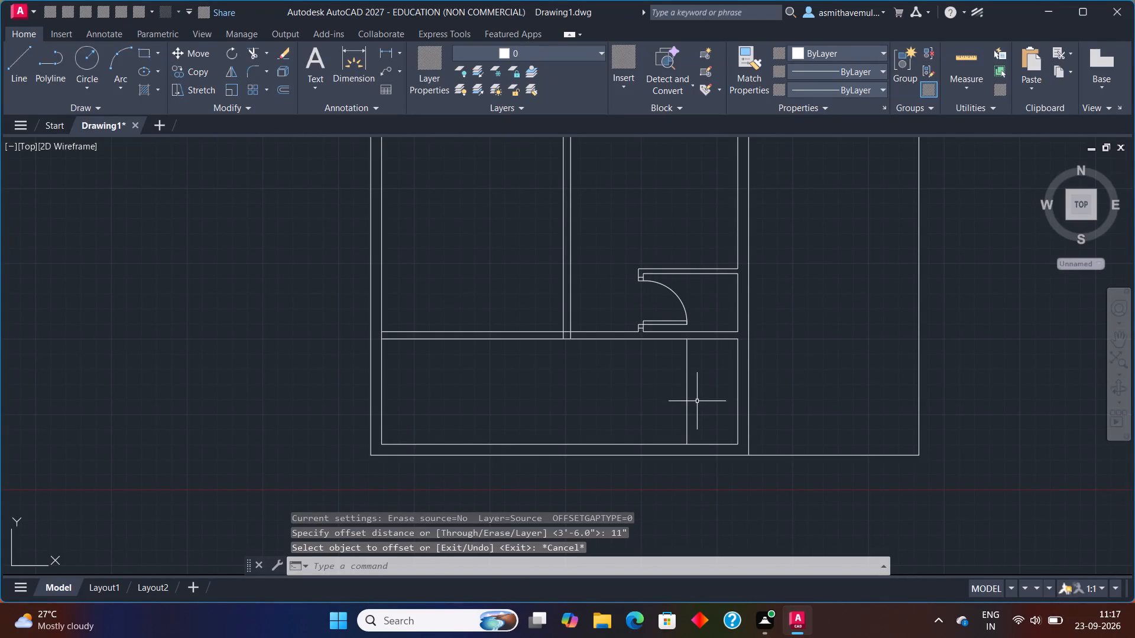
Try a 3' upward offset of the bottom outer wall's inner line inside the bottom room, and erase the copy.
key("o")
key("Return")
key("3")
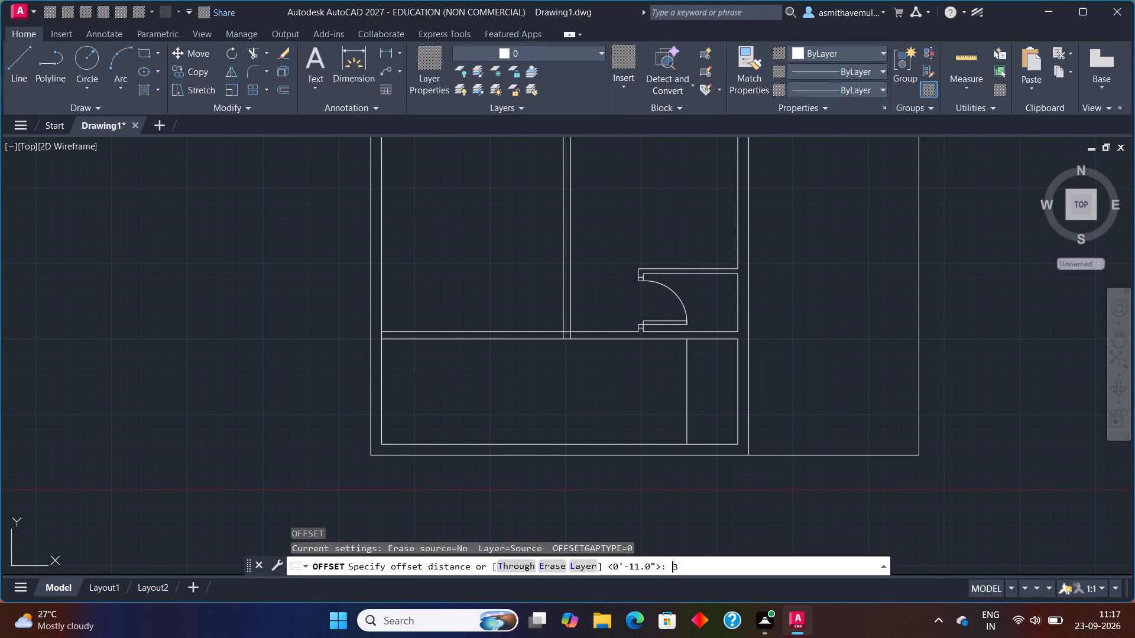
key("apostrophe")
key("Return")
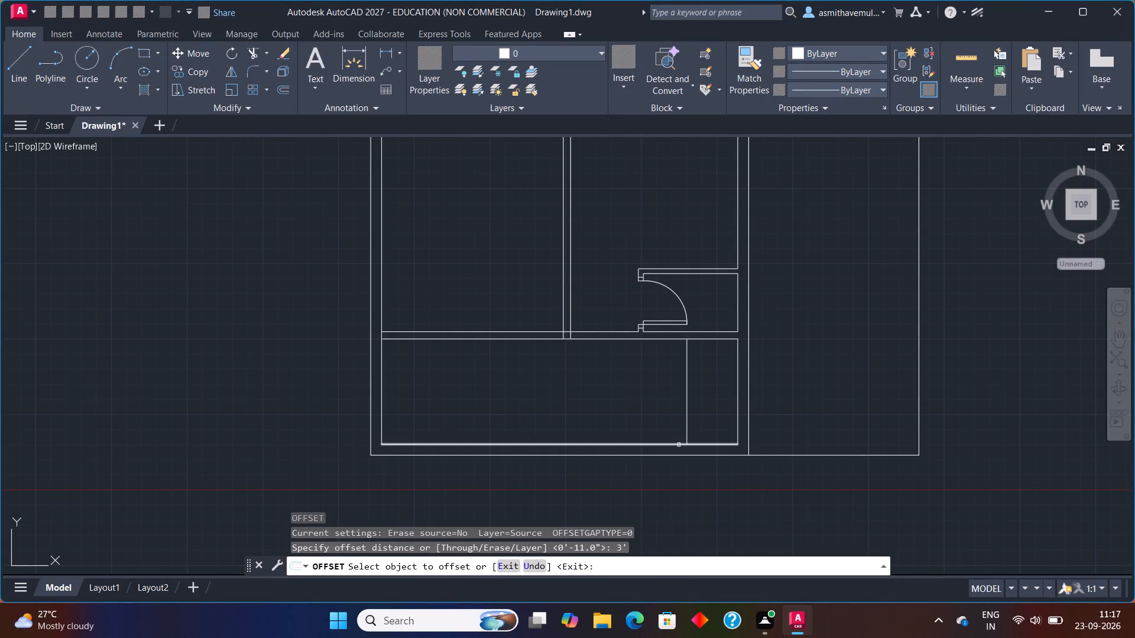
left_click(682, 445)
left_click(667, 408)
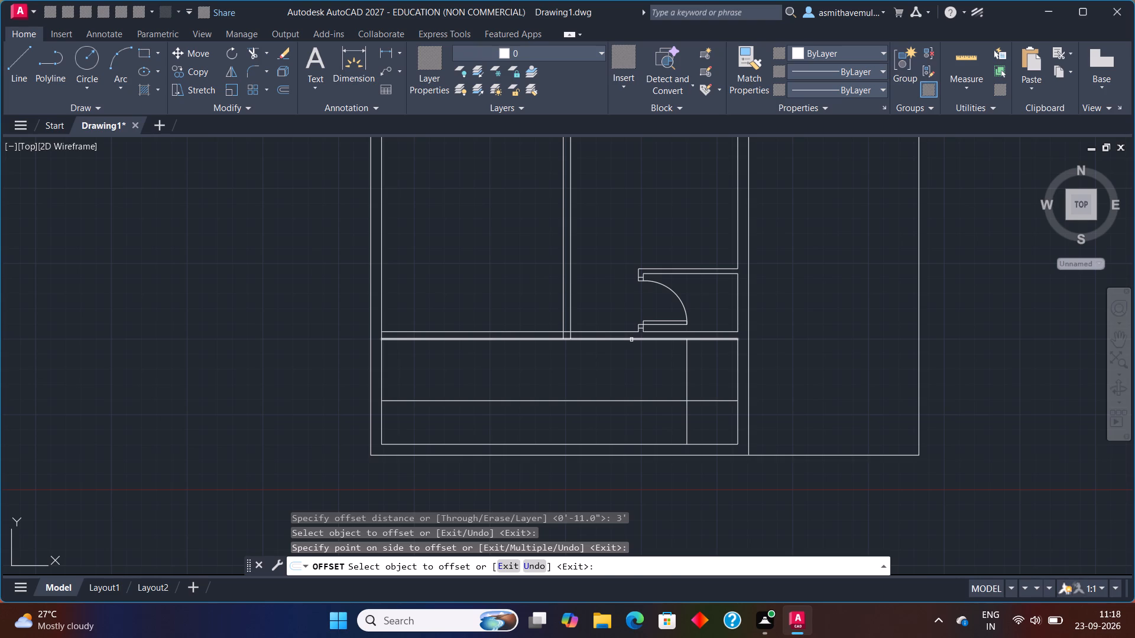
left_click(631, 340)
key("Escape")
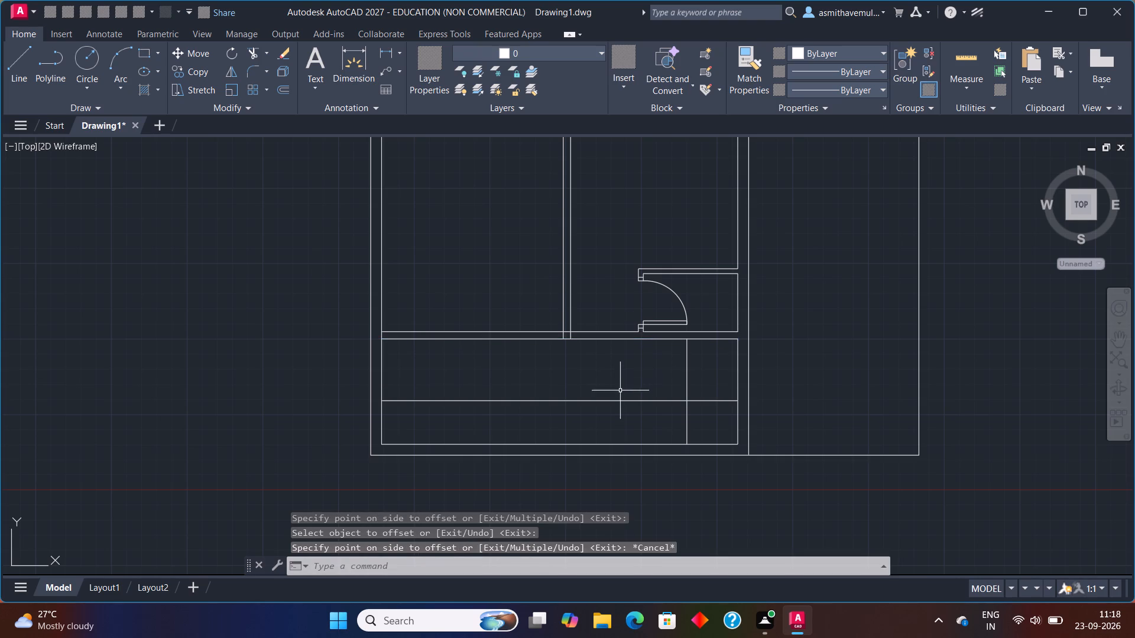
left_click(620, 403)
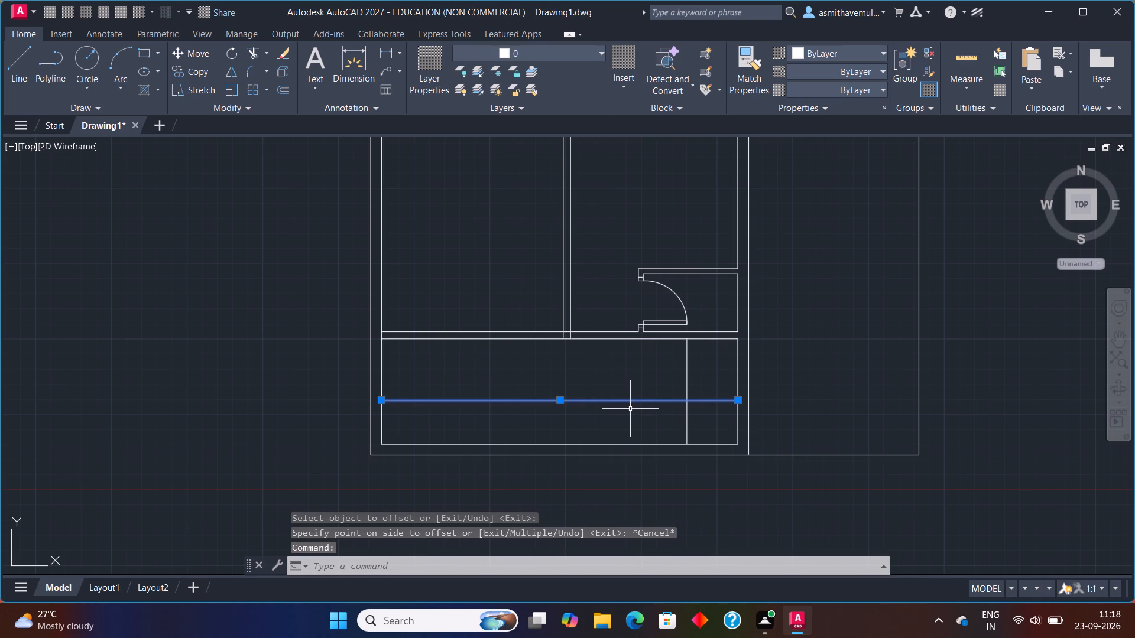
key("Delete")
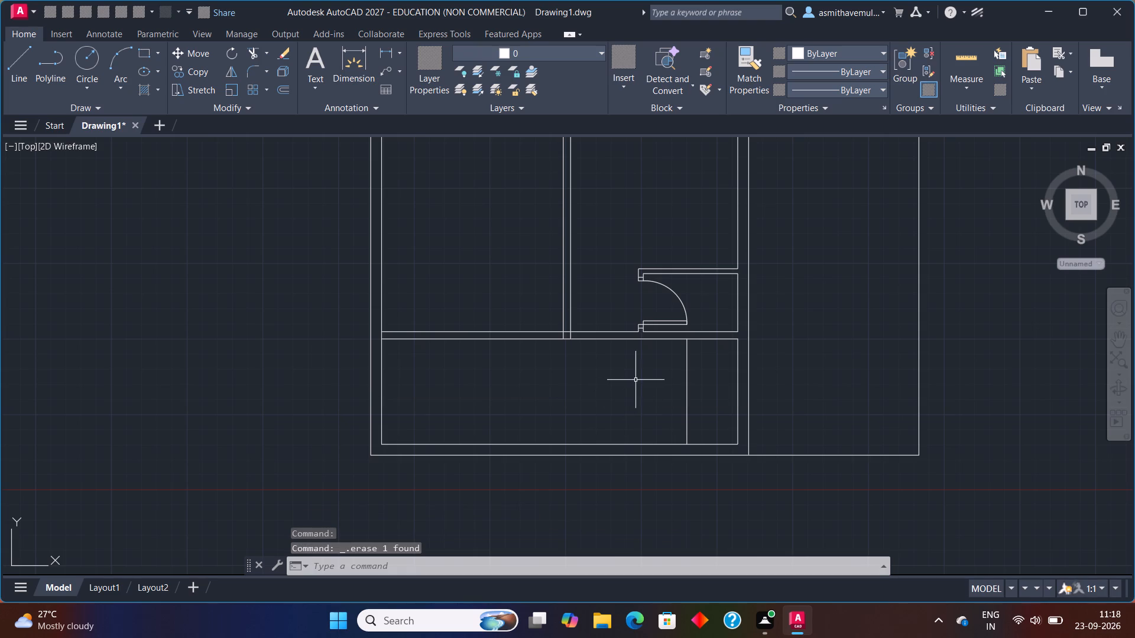
Draw a horizontal line from the midpoint of the bottom room's vertical offset line perpendicular to the left wall's inner line.
key("l")
key("Return")
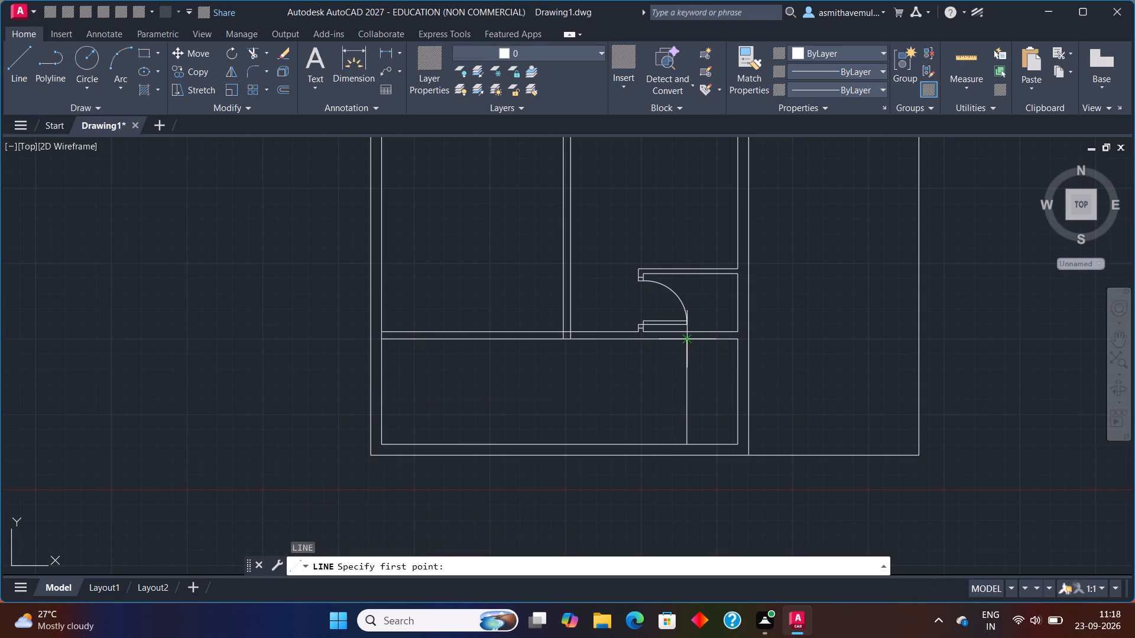
left_click(689, 395)
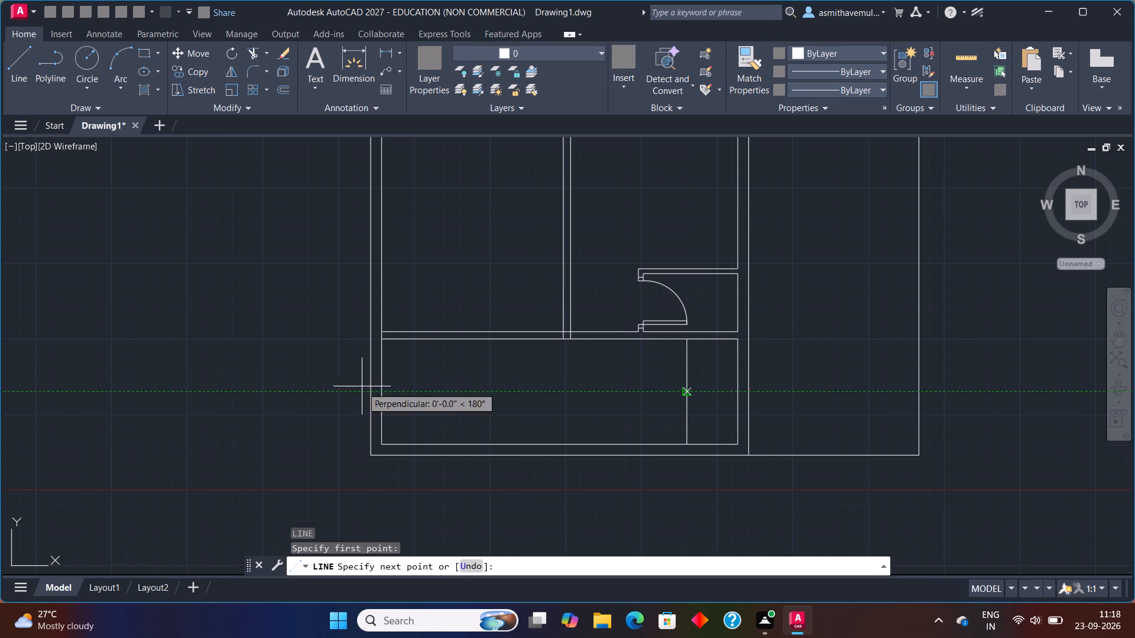
left_click(387, 395)
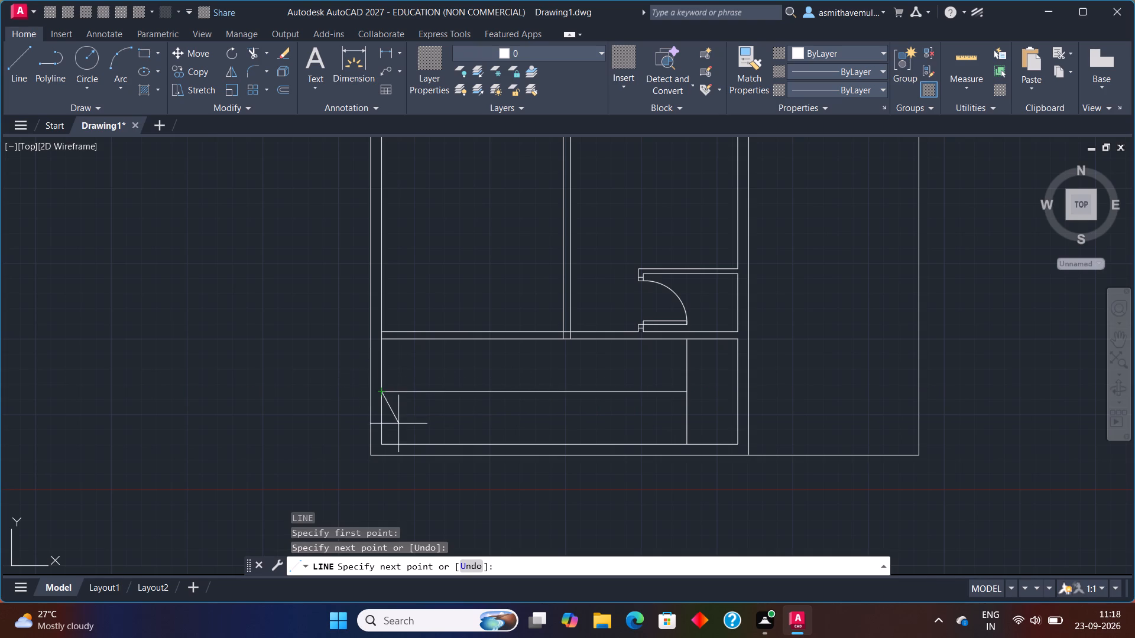
key("Escape")
Offset the bottom room's vertical line 11" leftward six times in succession, each from the newest copy, as stair treads.
key("o")
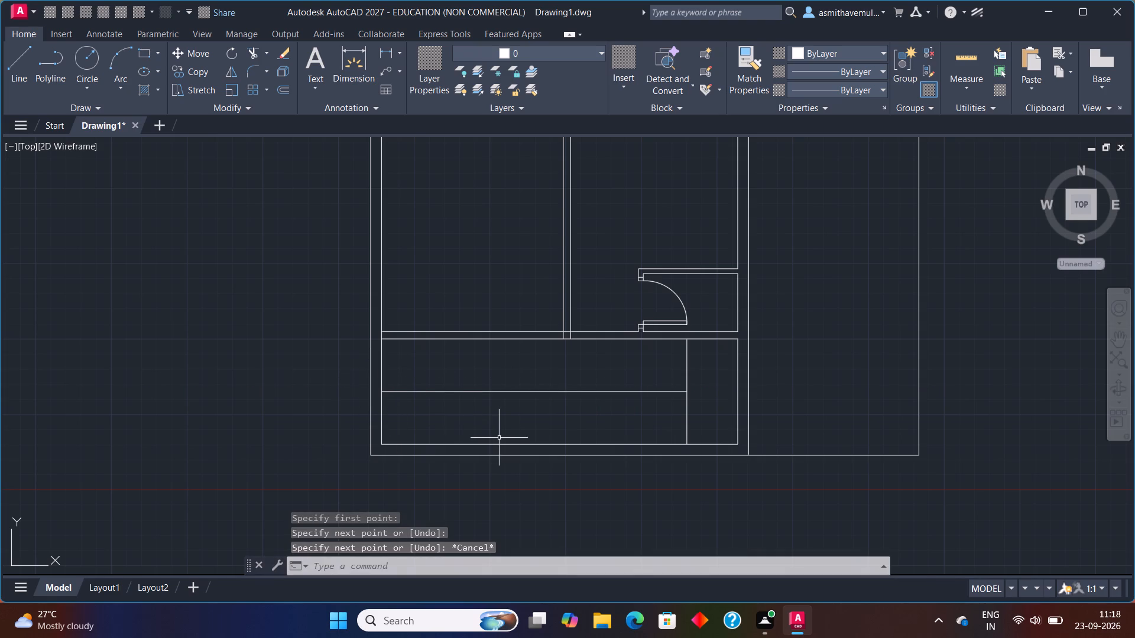
key("Return")
type("11\"")
key("Return")
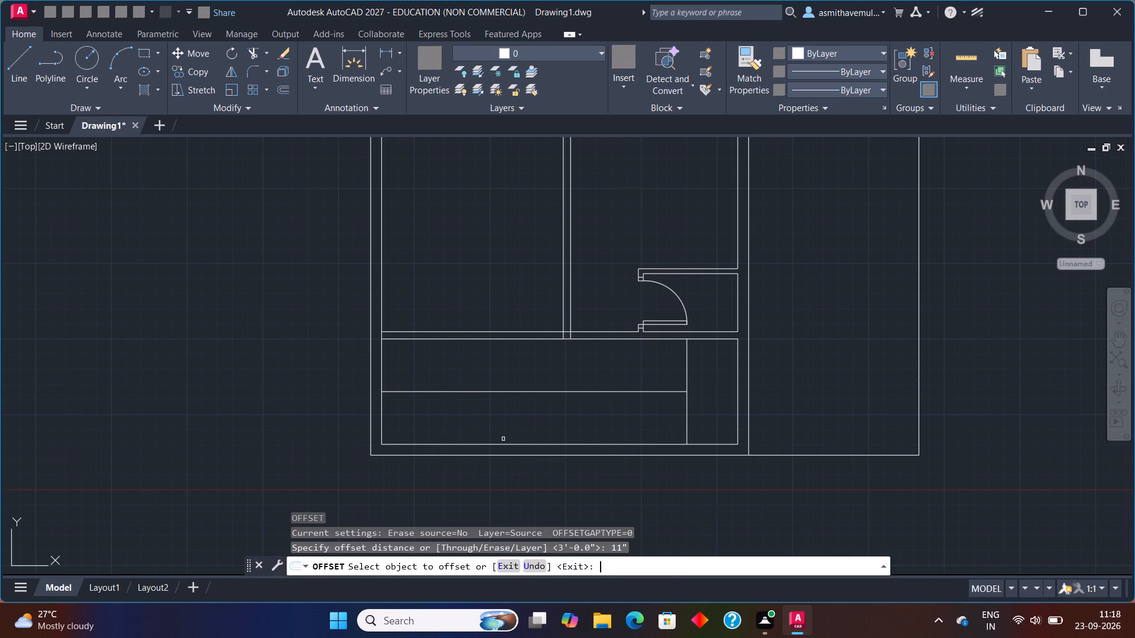
left_click(686, 409)
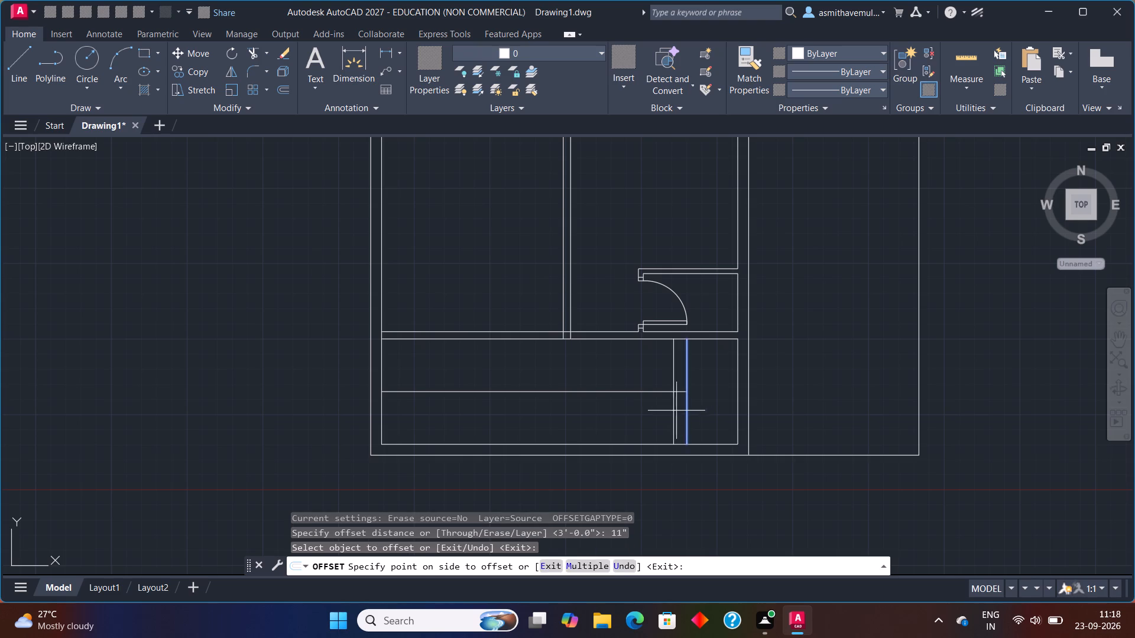
left_click(670, 412)
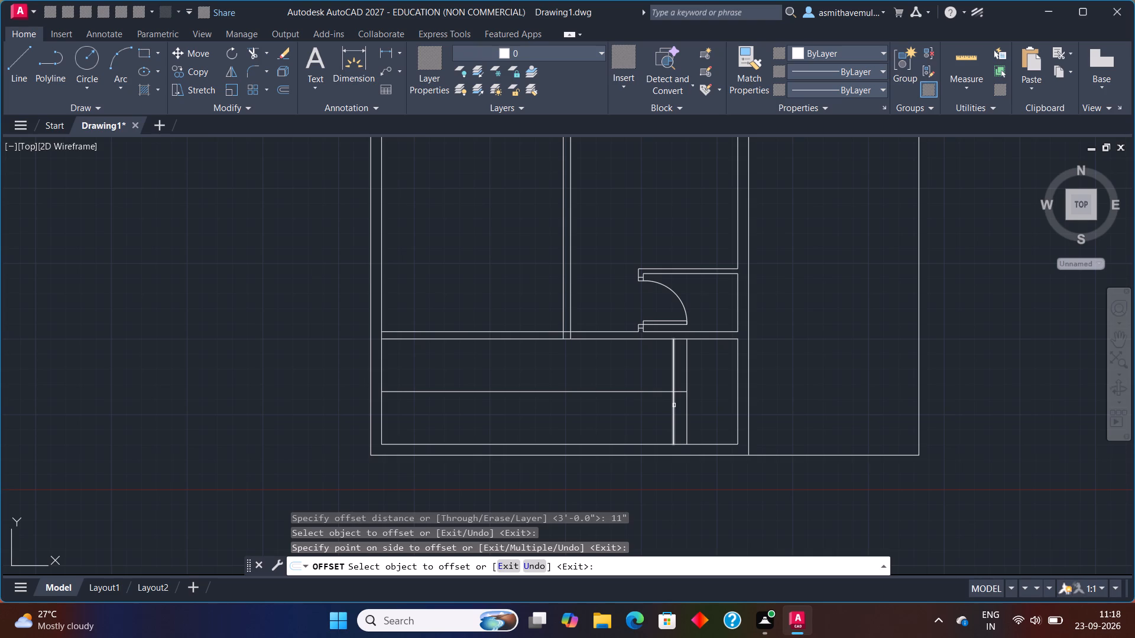
left_click(674, 406)
left_click(660, 408)
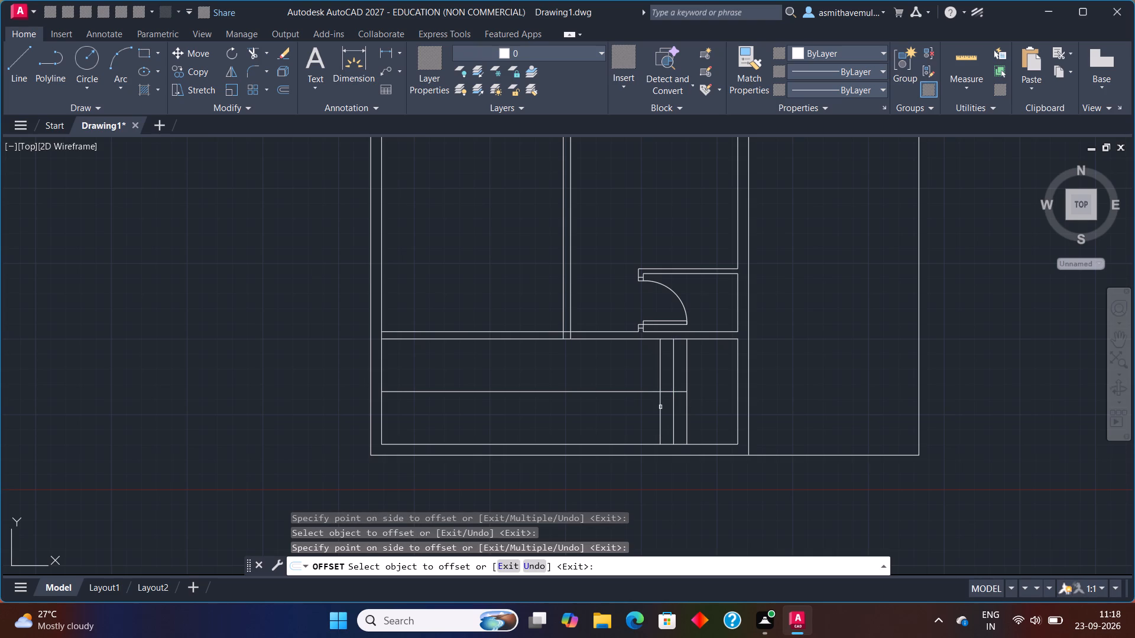
left_click(660, 408)
left_click(627, 420)
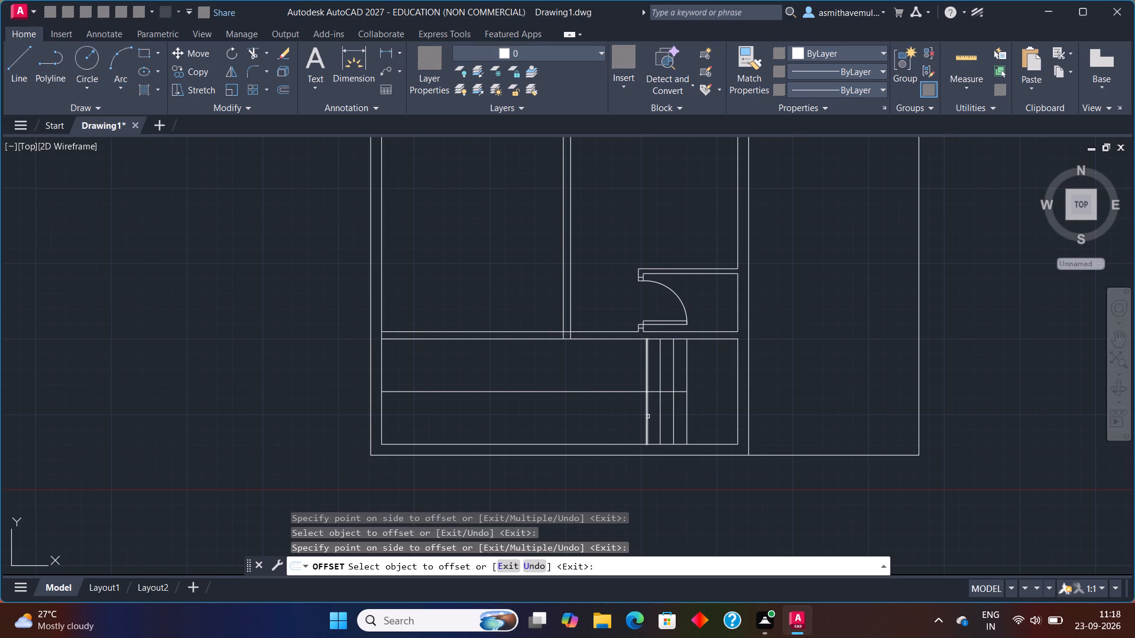
left_click(647, 414)
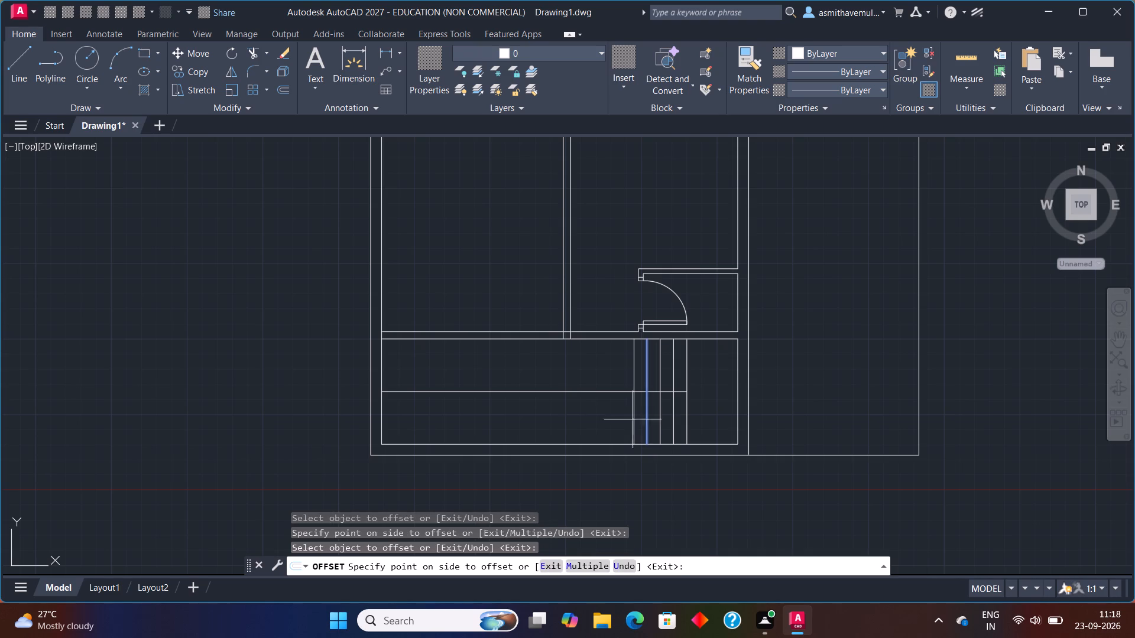
left_click(557, 426)
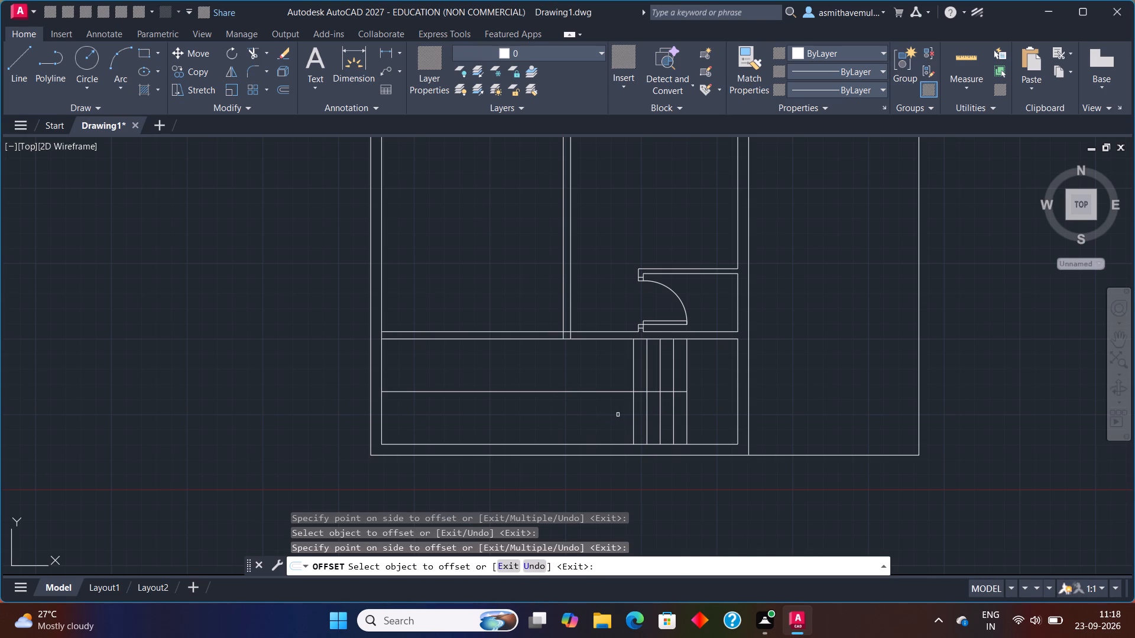
left_click(635, 412)
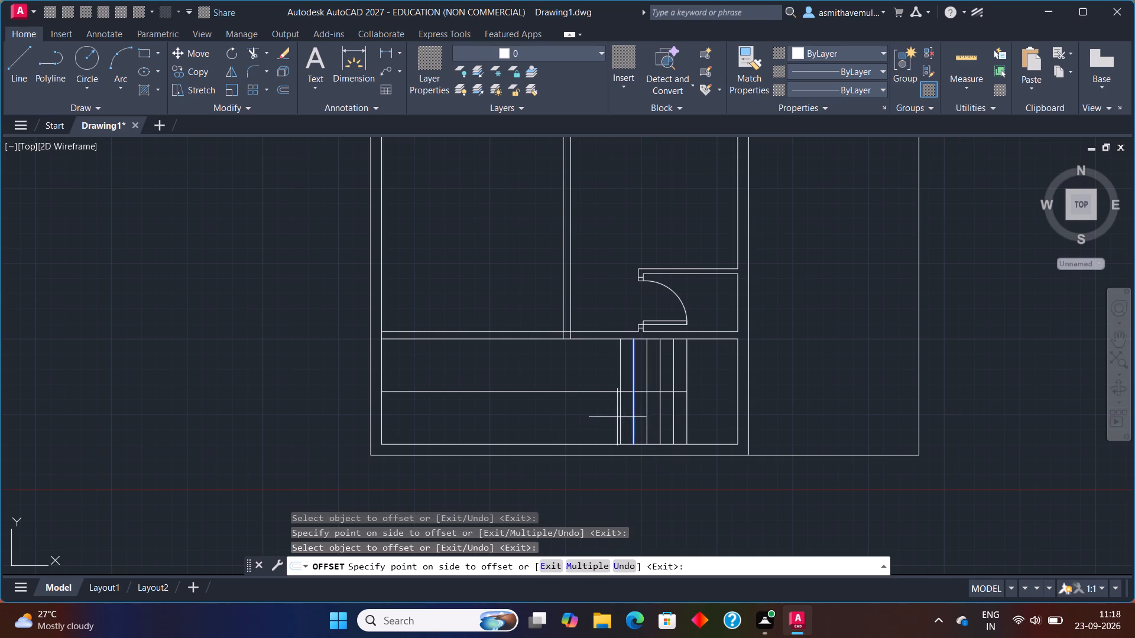
left_click(617, 418)
left_click(621, 418)
left_click(595, 429)
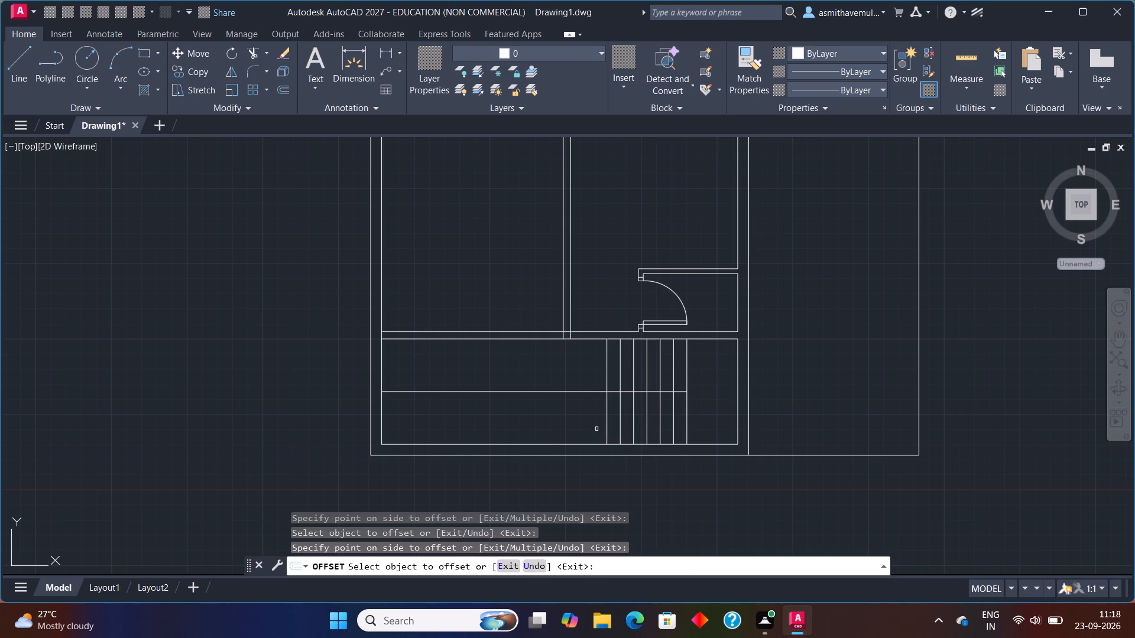
Add six more 11" offset tread lines leftward, each from the leftmost tread, to complete twelve treads.
left_click(607, 422)
left_click(604, 421)
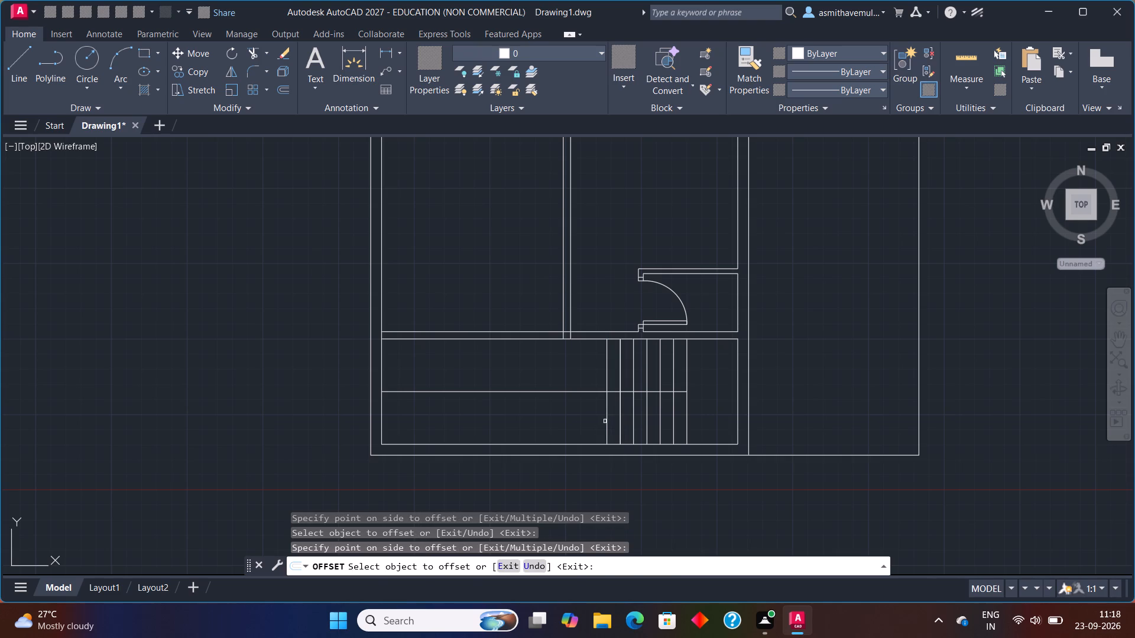
left_click(605, 422)
left_click(589, 428)
left_click(594, 421)
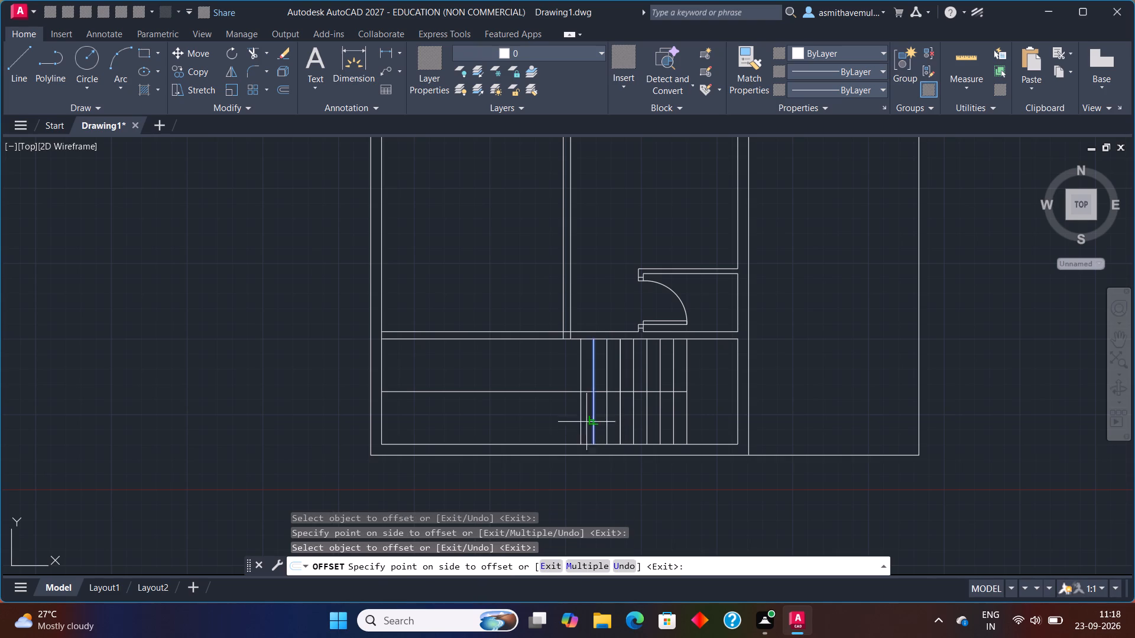
left_click(563, 428)
left_click(581, 418)
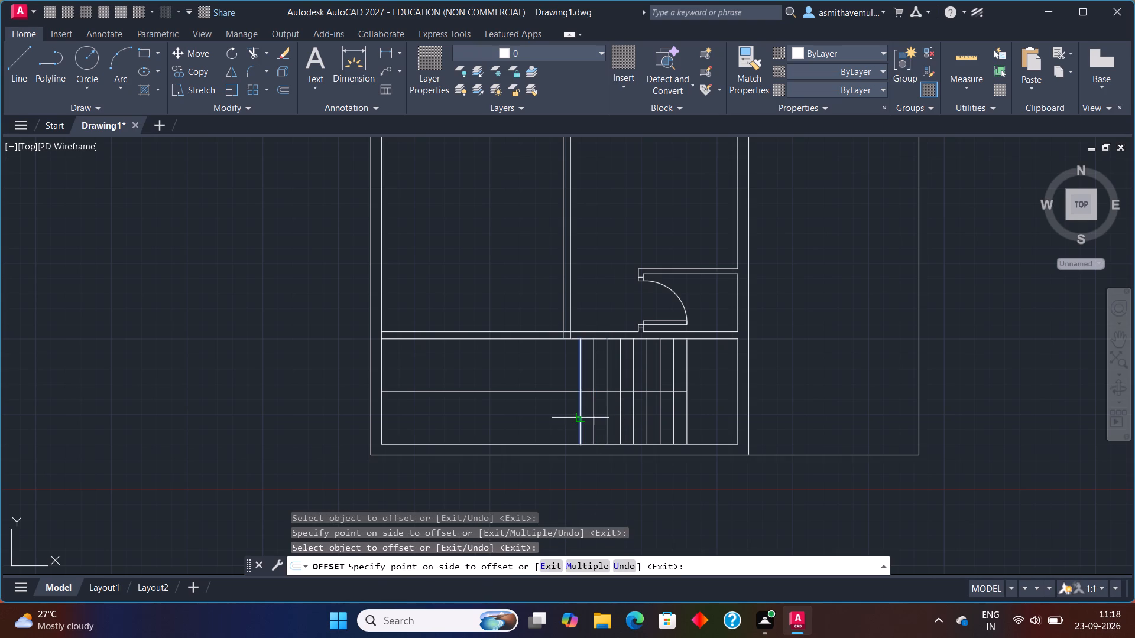
left_click(546, 423)
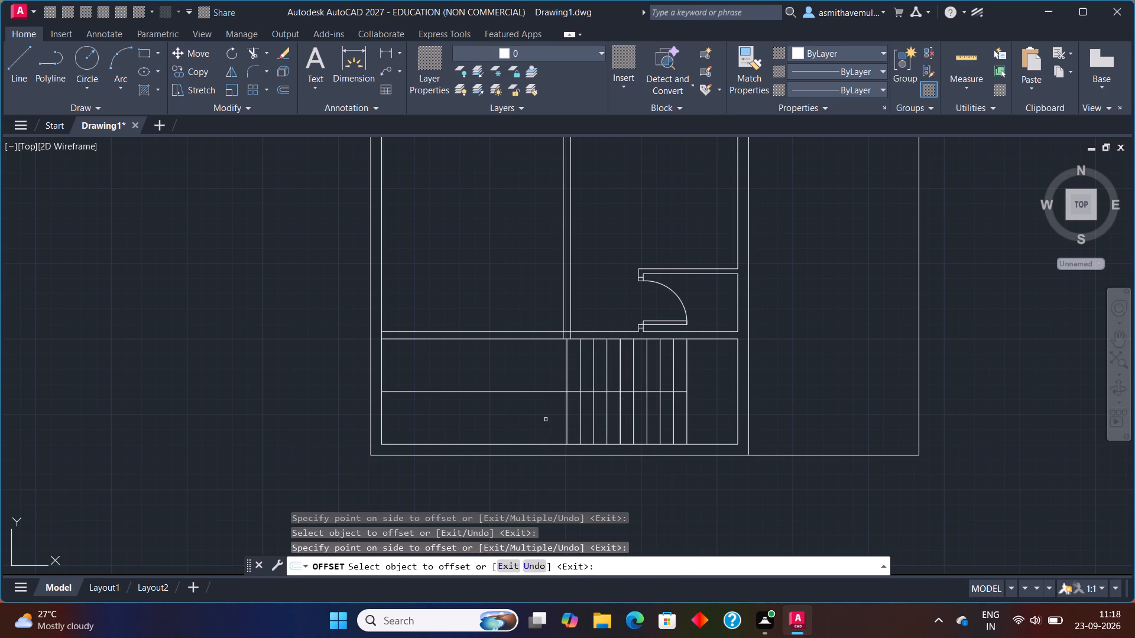
left_click(566, 410)
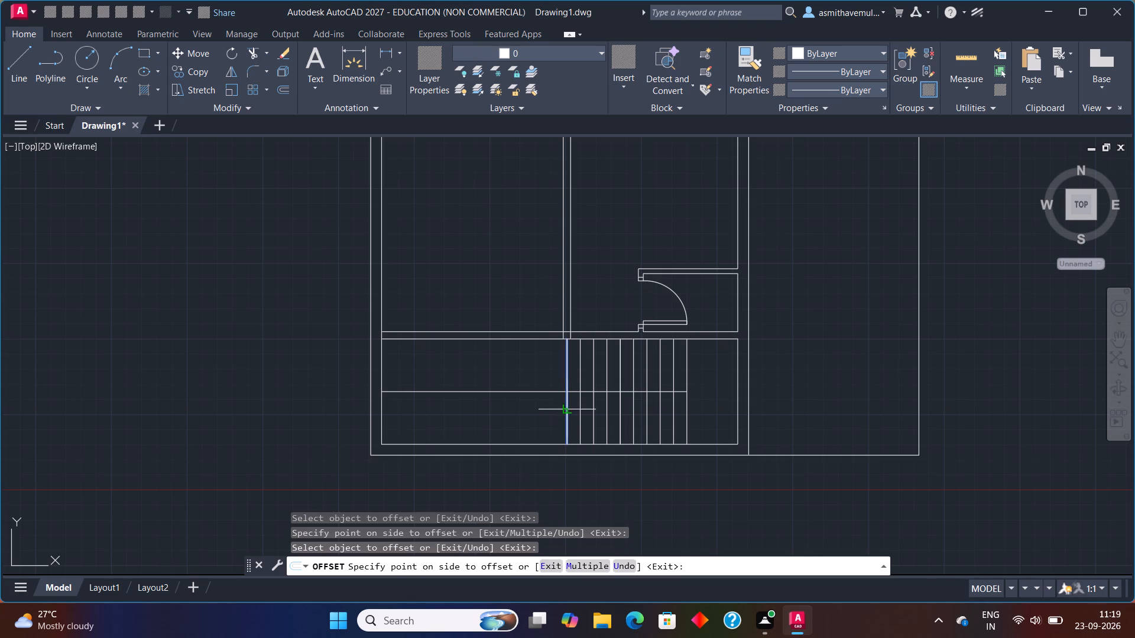
left_click(552, 416)
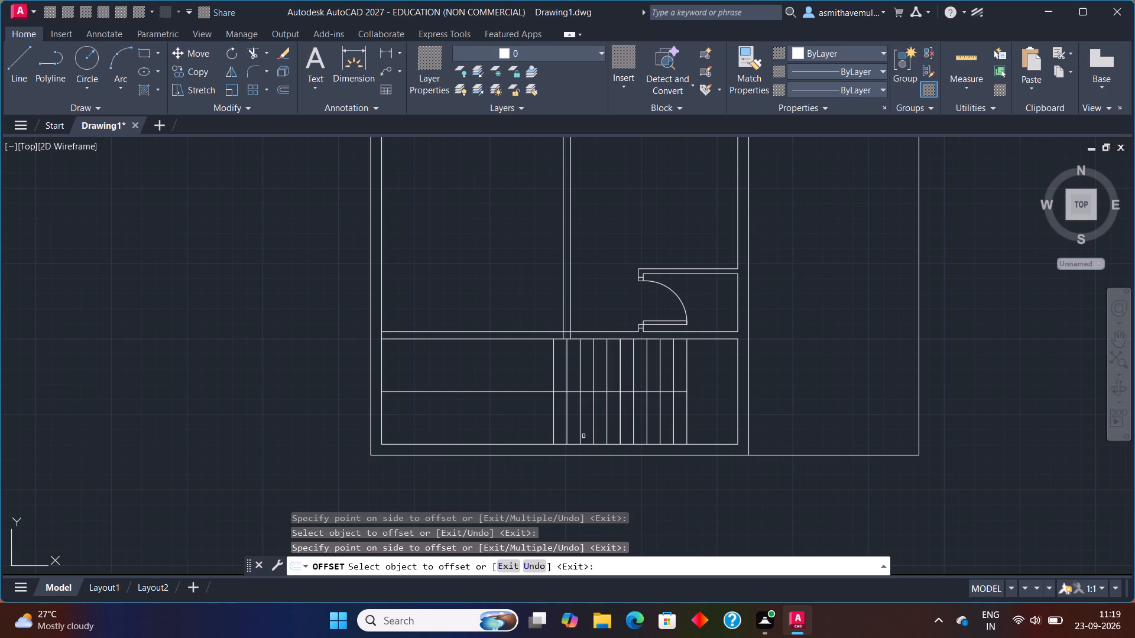
left_click(553, 434)
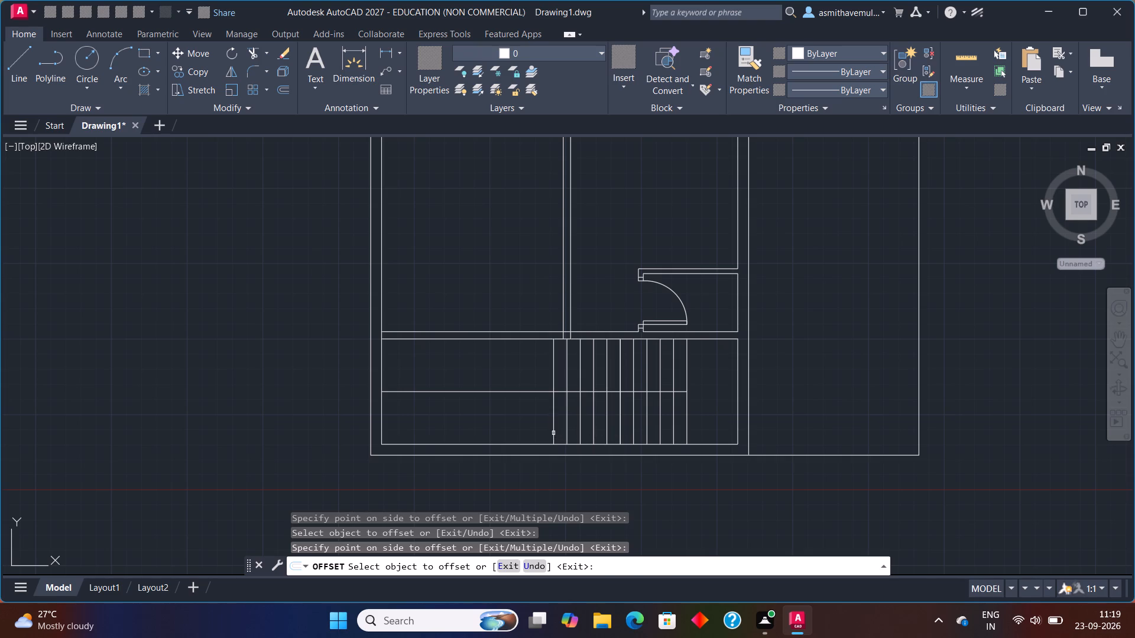
left_click(547, 432)
left_click(541, 429)
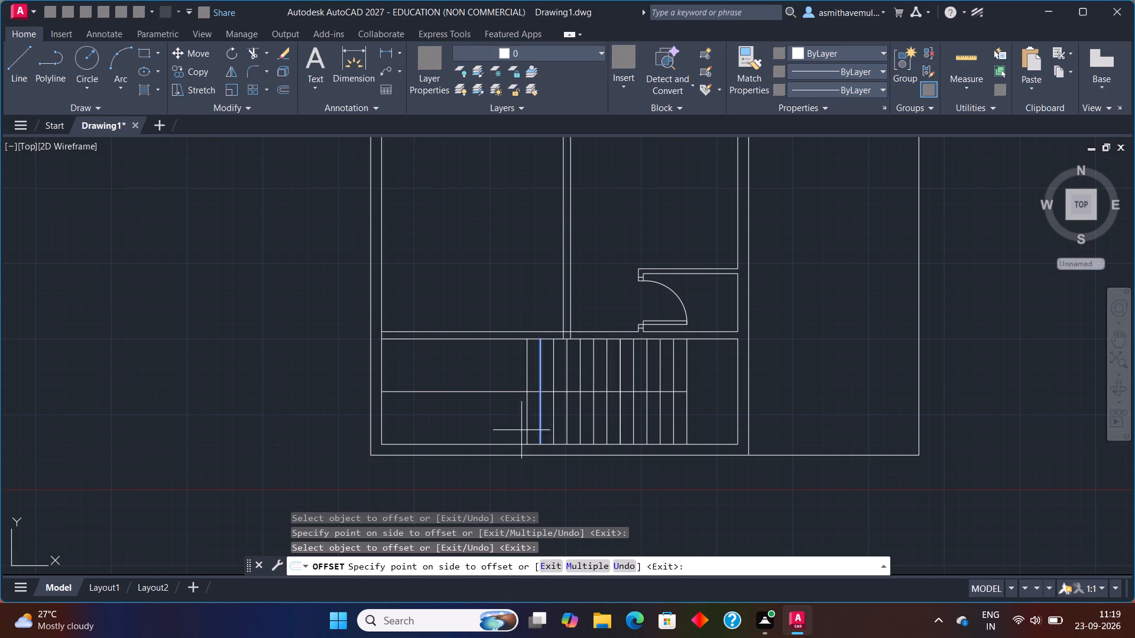
left_click(511, 431)
key("Escape")
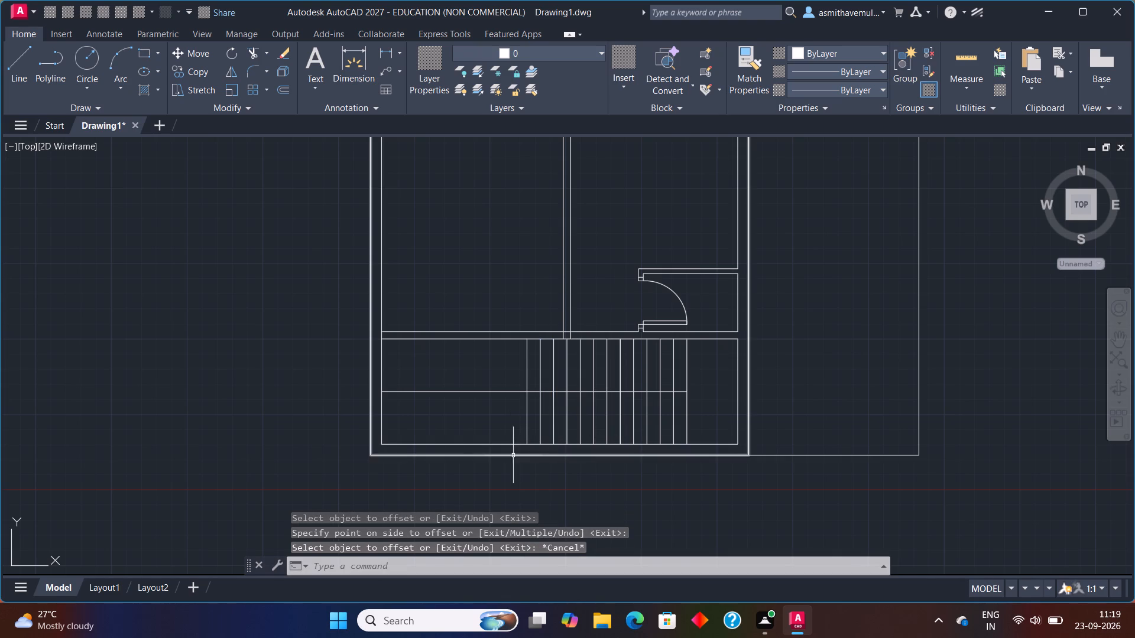
Trim the stair's horizontal middle line between the leftmost tread and the left wall.
type("TR")
key("i")
key("m")
key("Return")
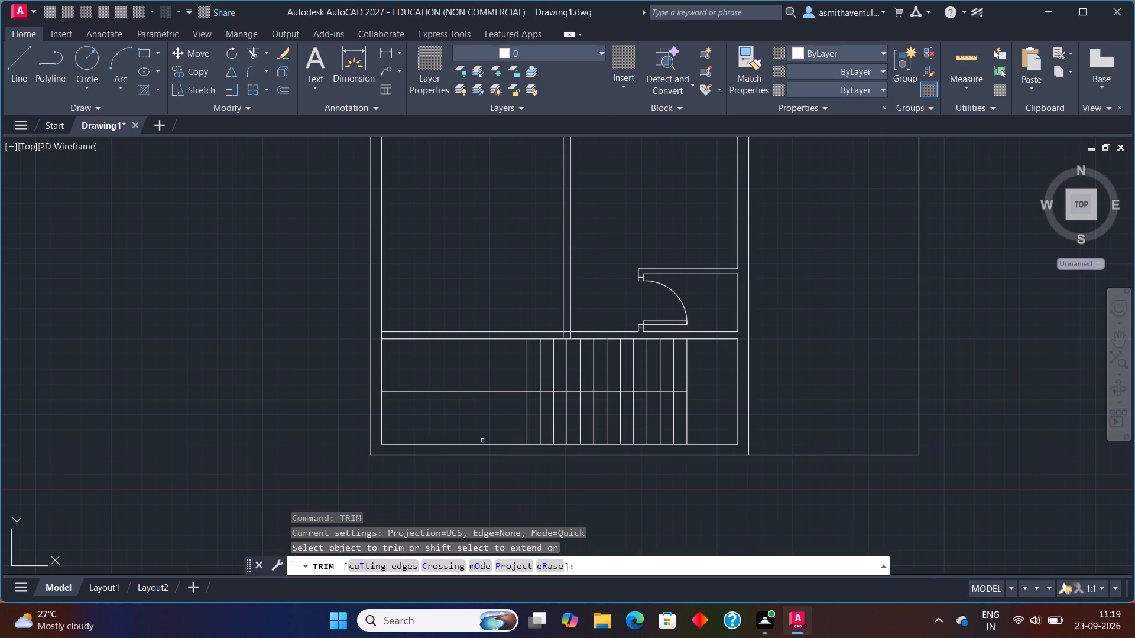
left_click_drag(468, 418, 455, 396)
left_click_drag(440, 380, 441, 421)
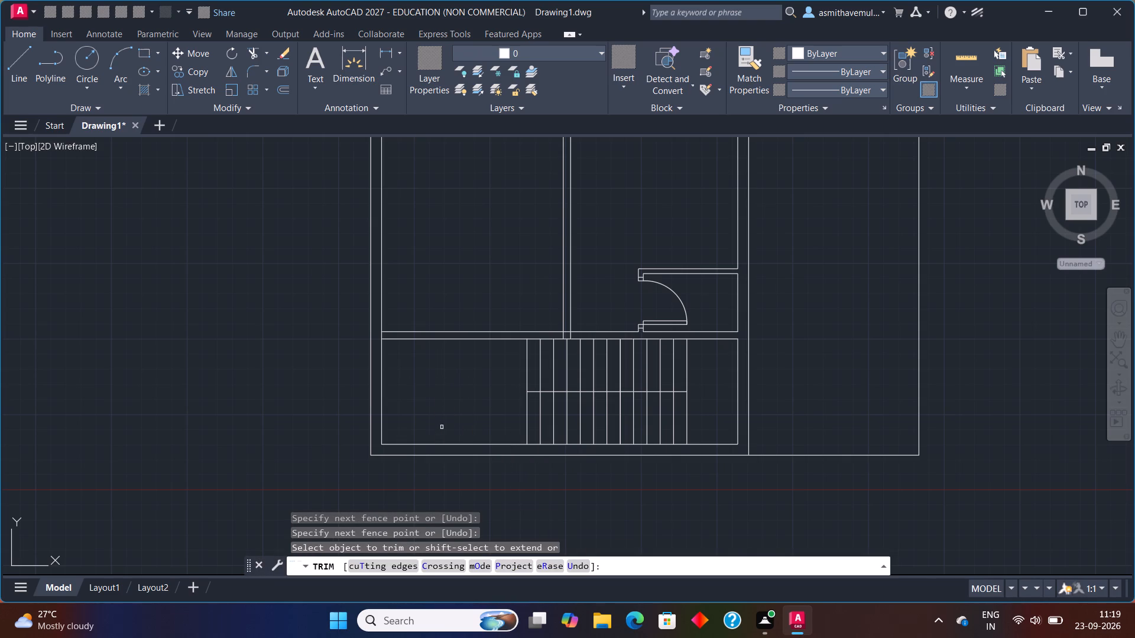
key("Escape")
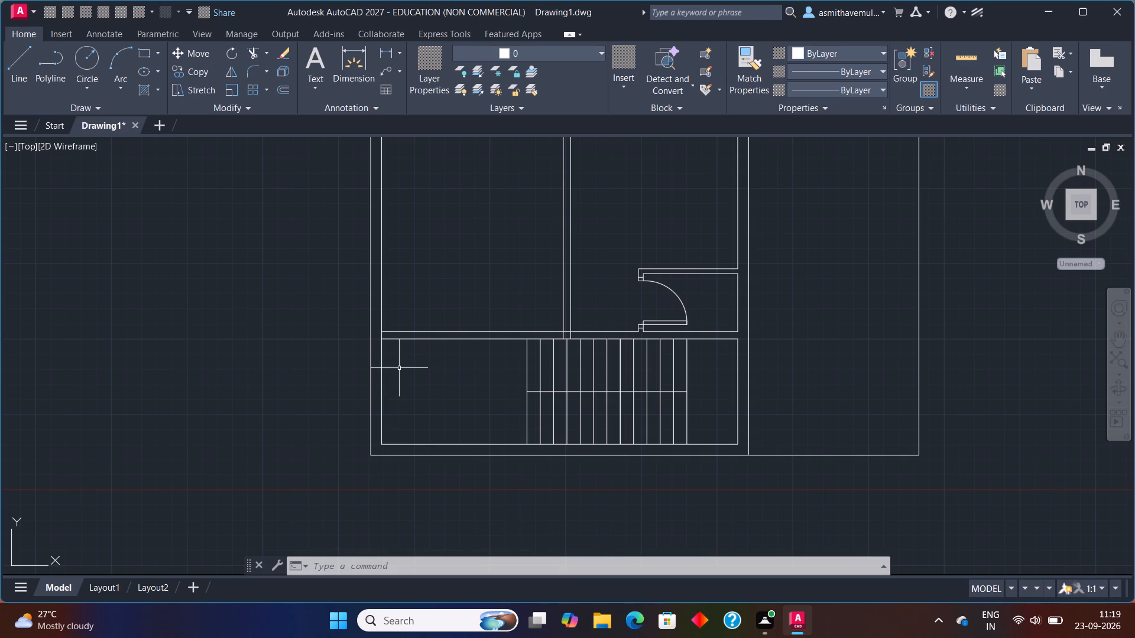
Trim the wall-line segments crossing the bottom room's top partition at its left-wall junction and at the vertical partition junction.
scroll(399, 367, "up", 1)
scroll(365, 305, "up", 1)
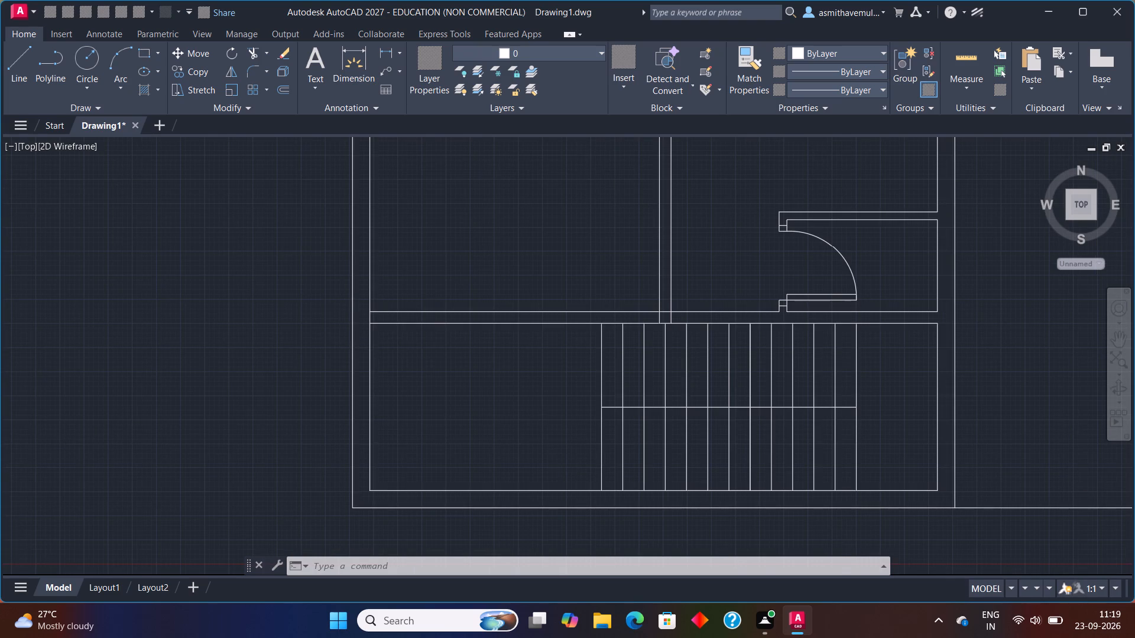
type("TRI")
key("m")
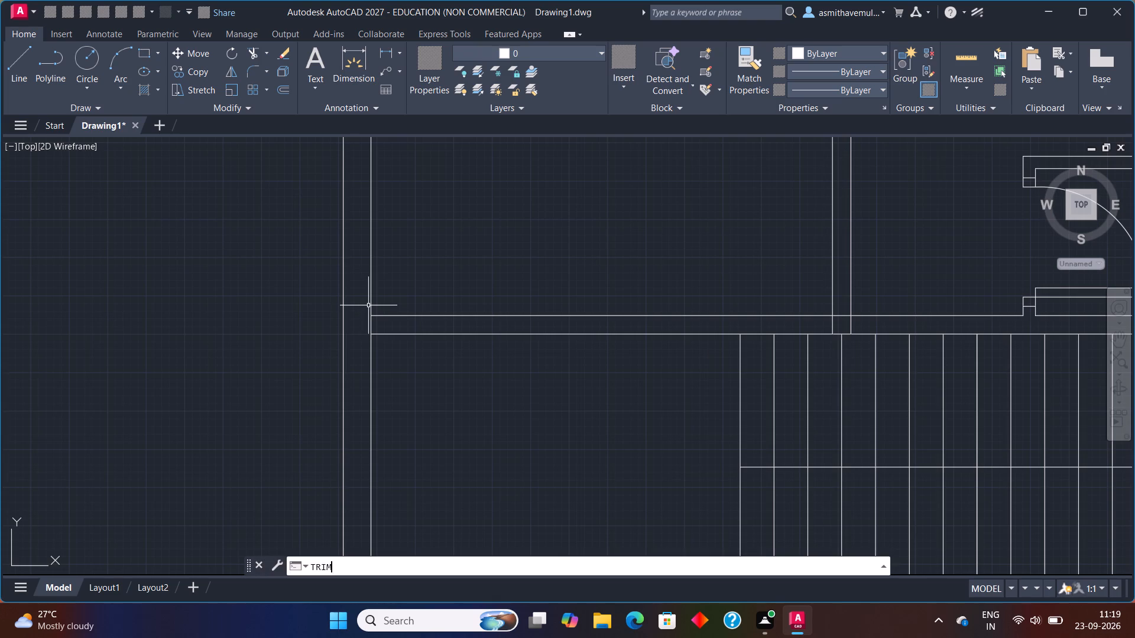
key("Return")
left_click(370, 327)
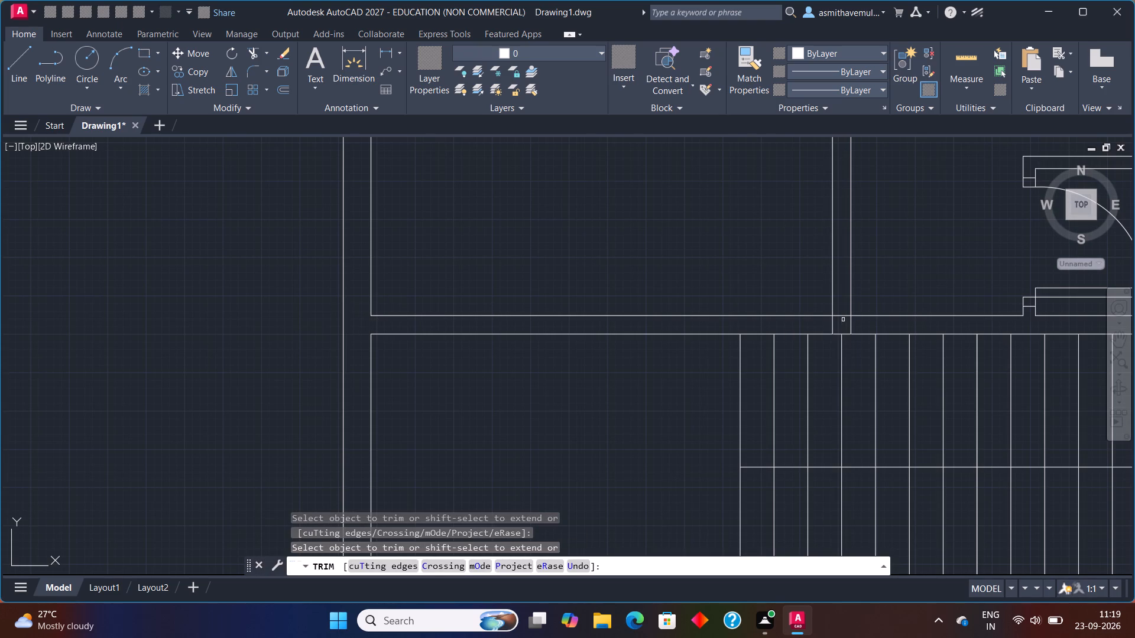
left_click_drag(843, 320, 838, 311)
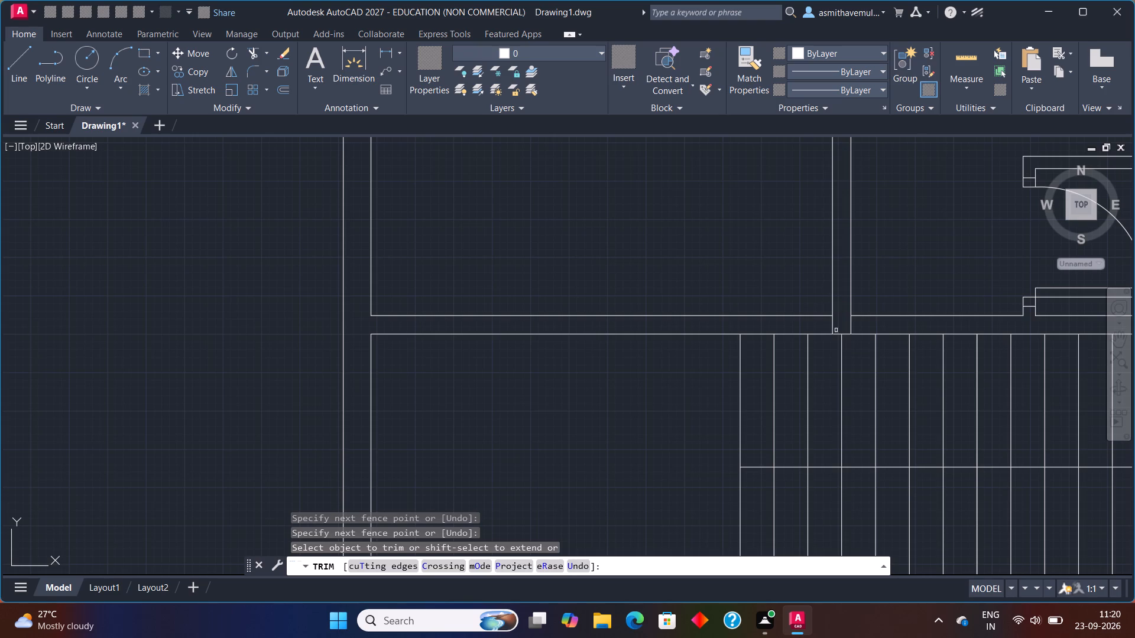
left_click_drag(861, 325, 847, 330)
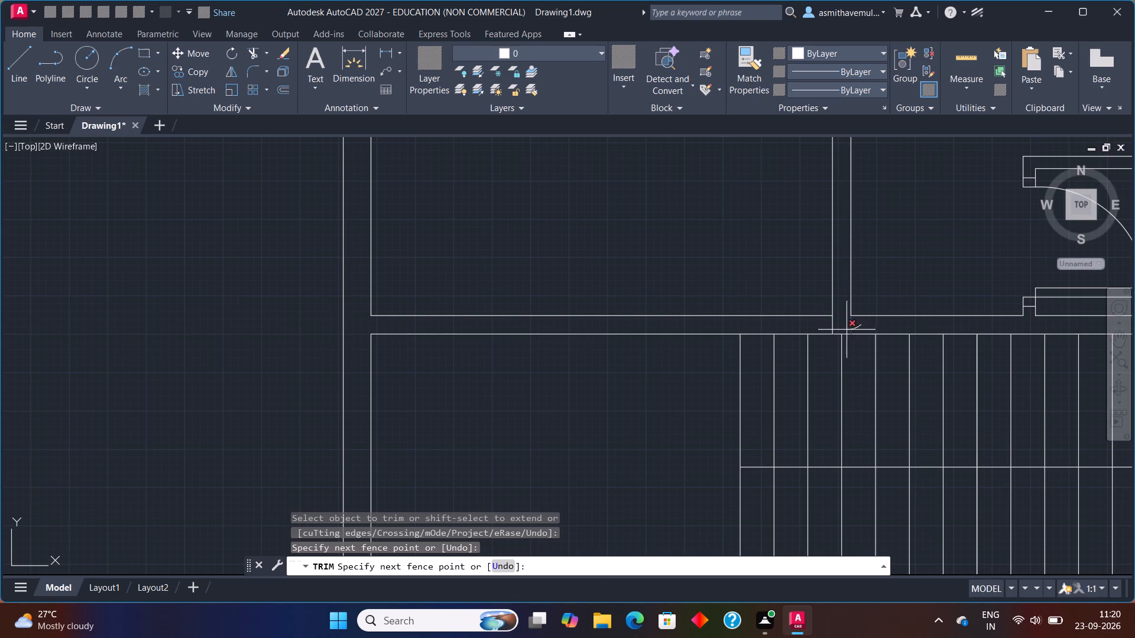
left_click_drag(847, 330, 822, 330)
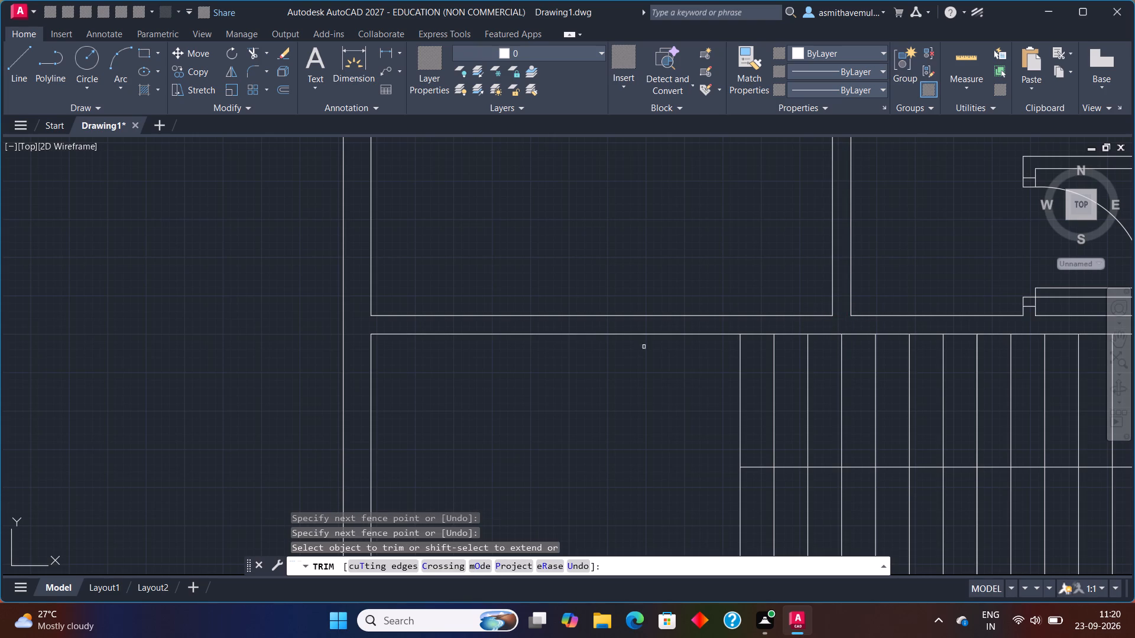
key("Escape")
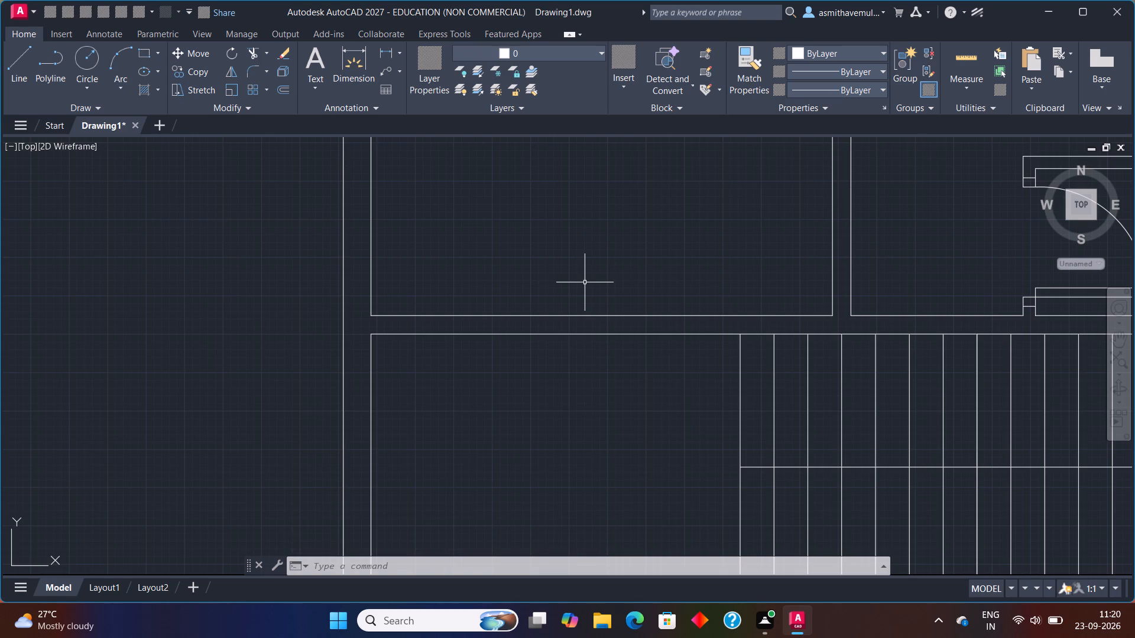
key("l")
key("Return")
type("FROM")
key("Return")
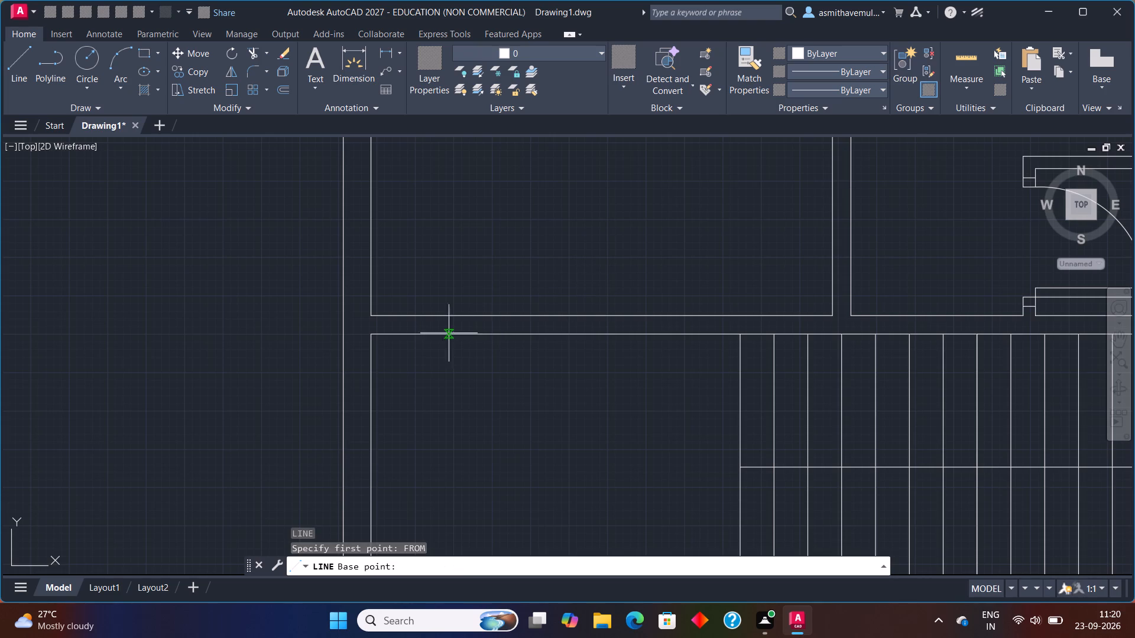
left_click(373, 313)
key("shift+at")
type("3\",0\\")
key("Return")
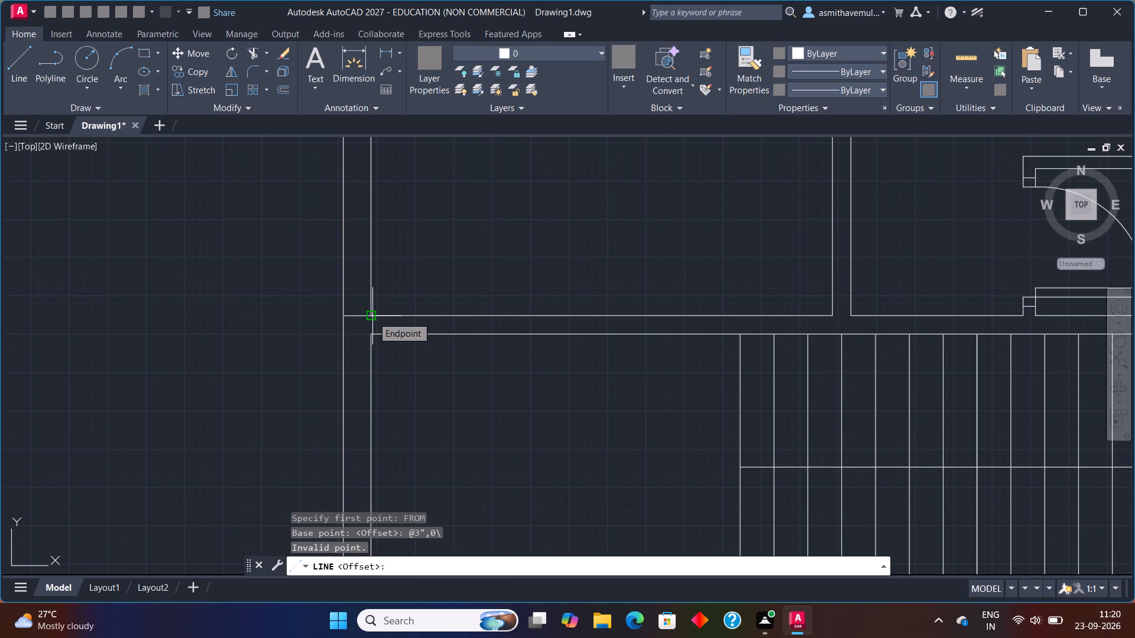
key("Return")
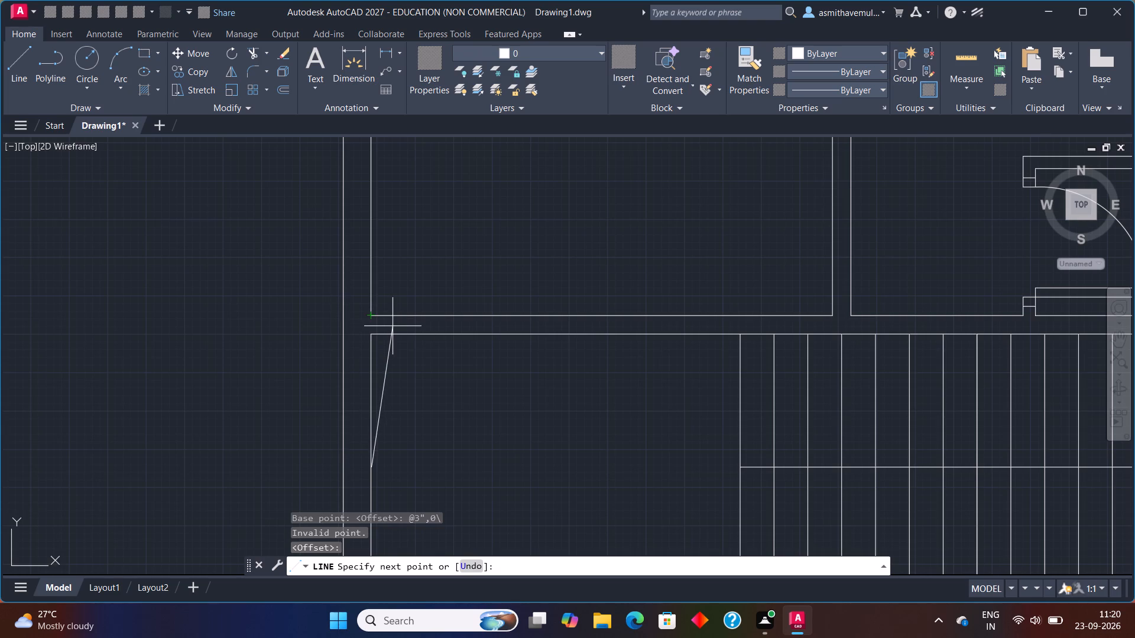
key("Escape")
Draw a vertical line across the bottom room's top partition, starting 3" right of its upper corner with the left wall.
key("l")
key("Return")
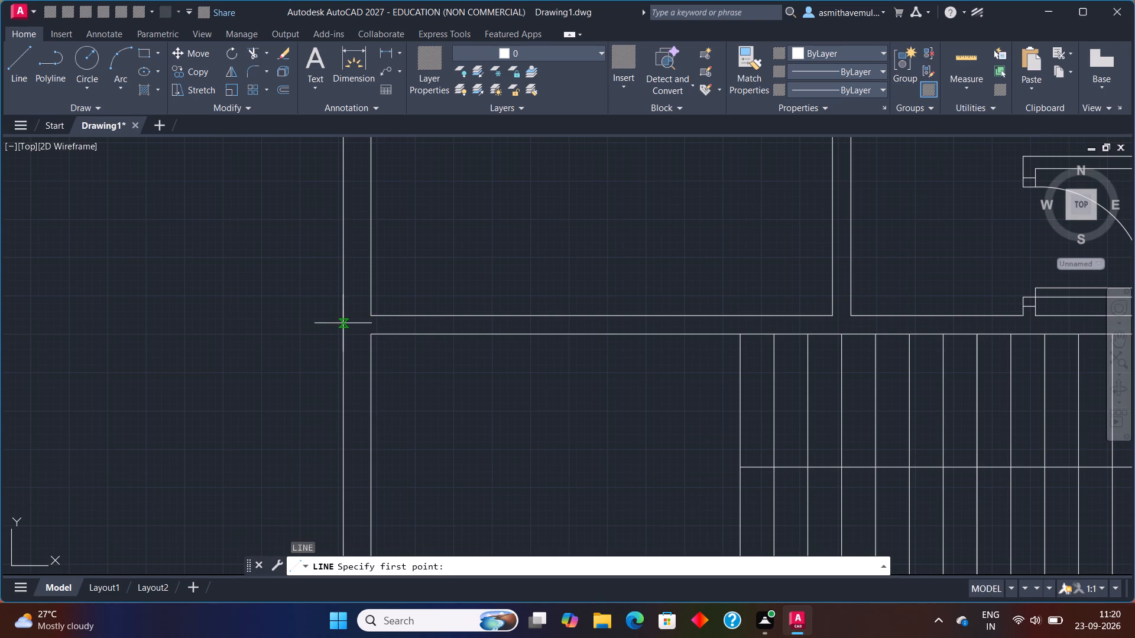
type("FRO,")
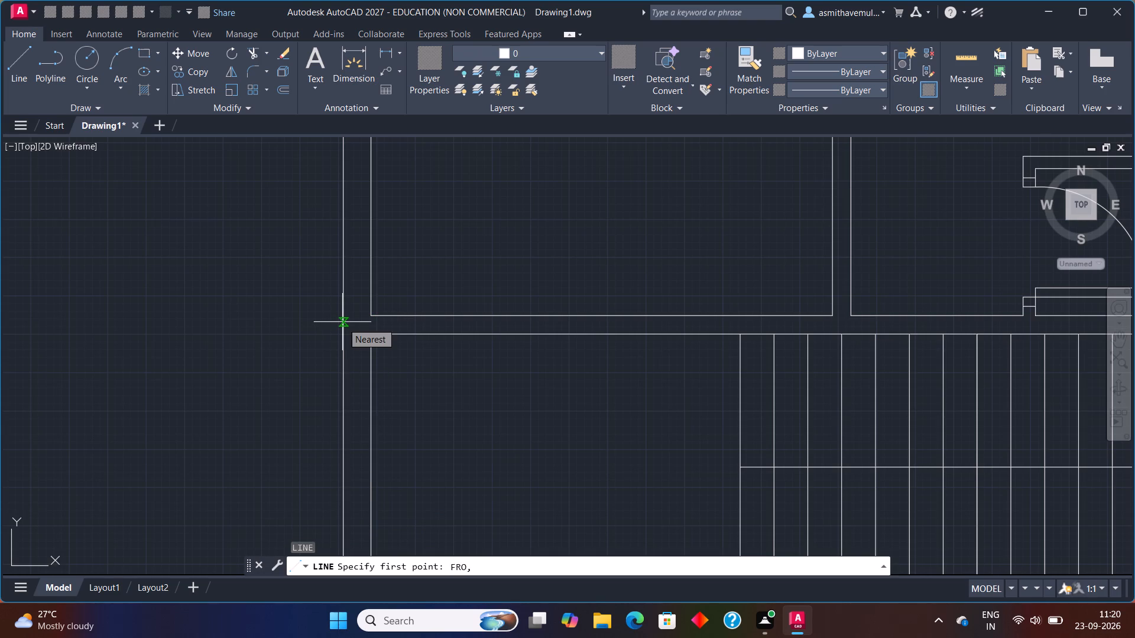
key("BackSpace")
key("m")
key("Return")
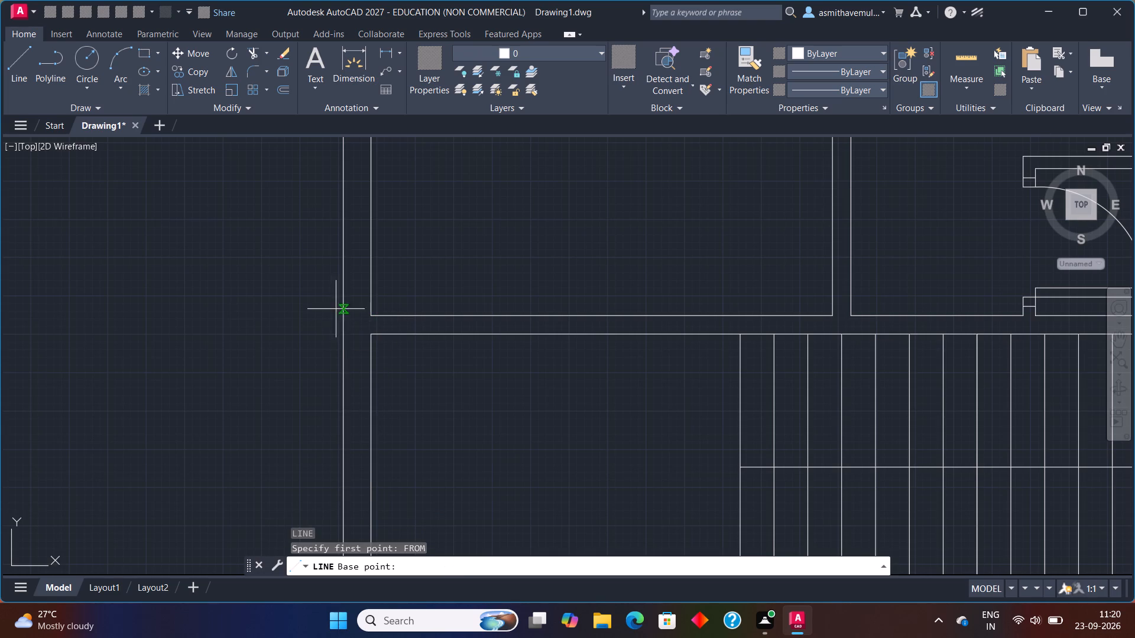
left_click(372, 312)
type("@3")
type("\",0")
key("Return")
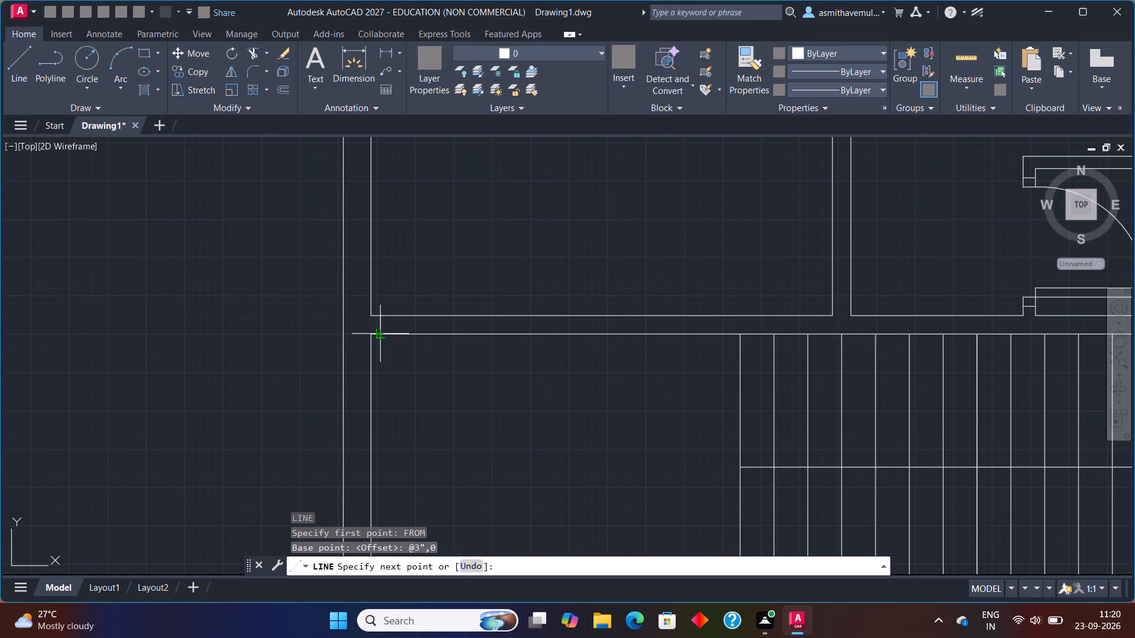
scroll(380, 333, "up", 2)
left_click(377, 337)
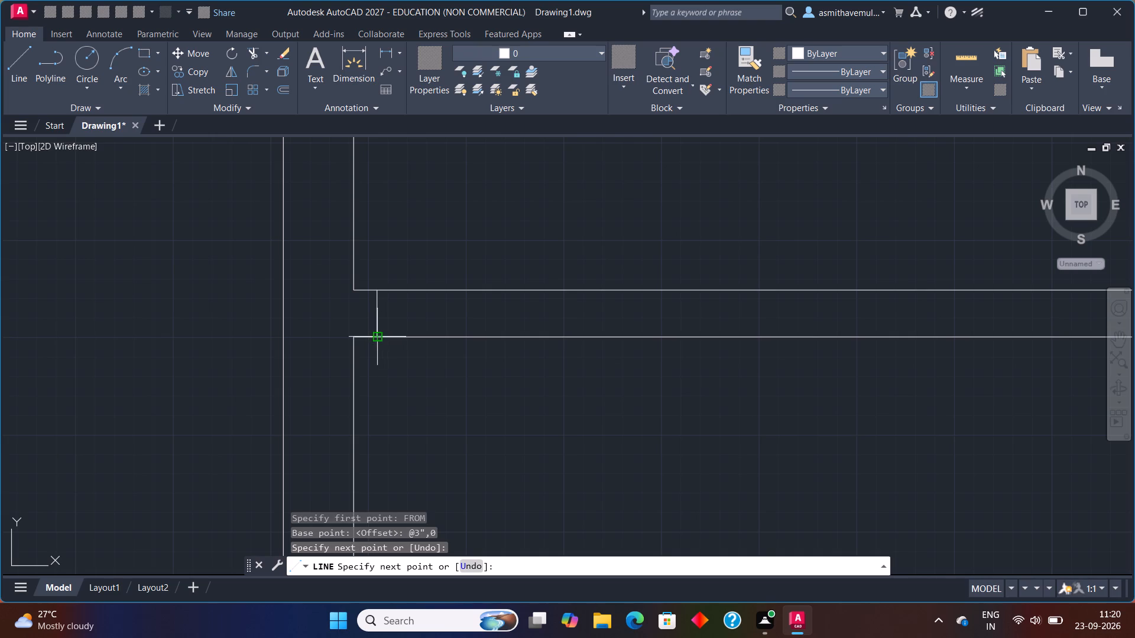
key("Escape")
Offset the new vertical line across the partition 3" to the right to form the left door frame.
key("o")
key("Return")
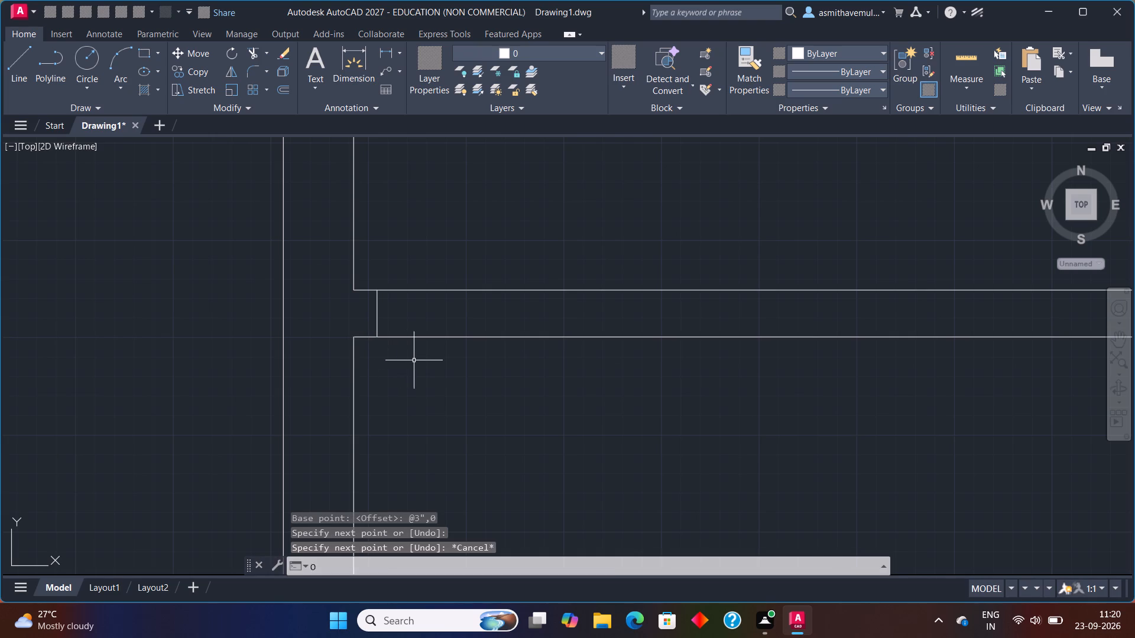
key("3")
key("shift+quotedbl")
key("Return")
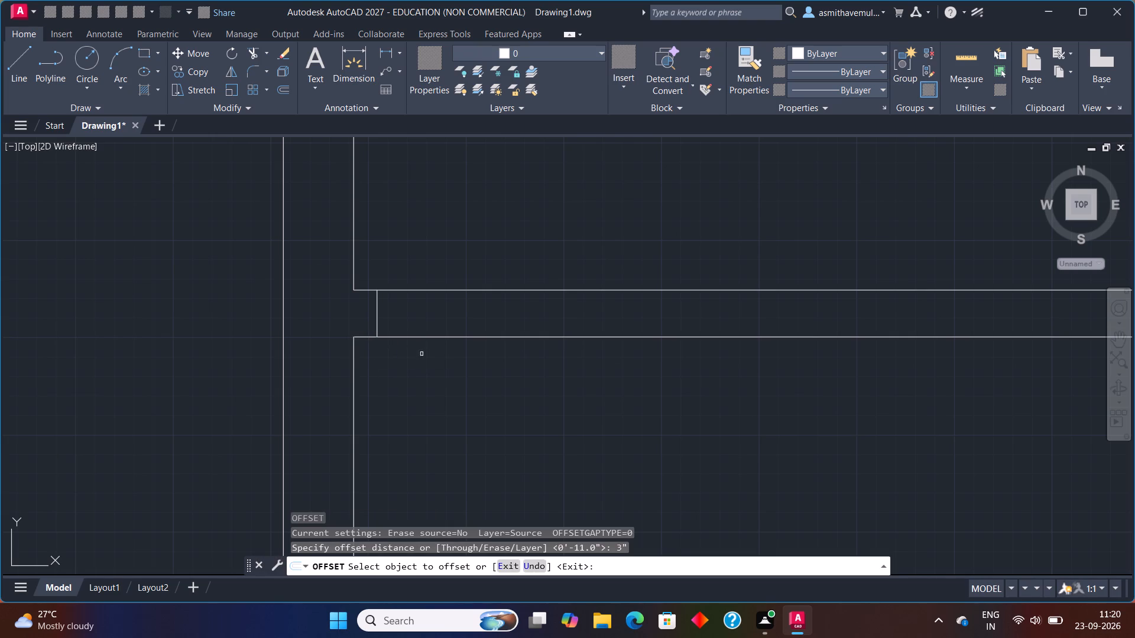
left_click(376, 308)
left_click(423, 298)
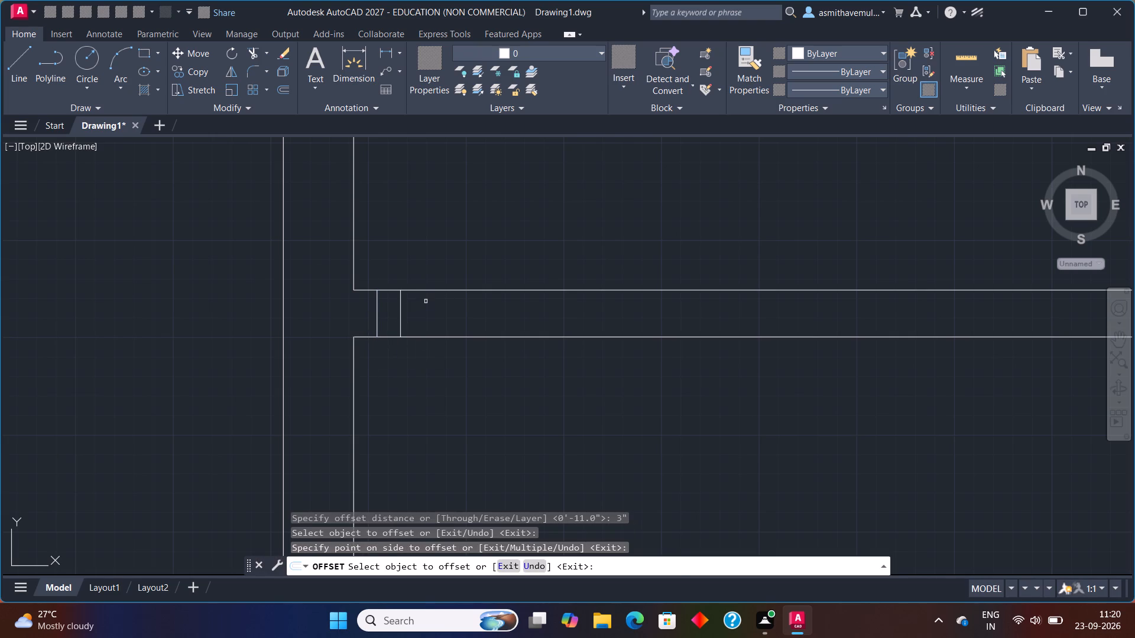
key("Escape")
Offset the left door frame's right line 3' to the right to set the door opening width.
key("o")
key("Return")
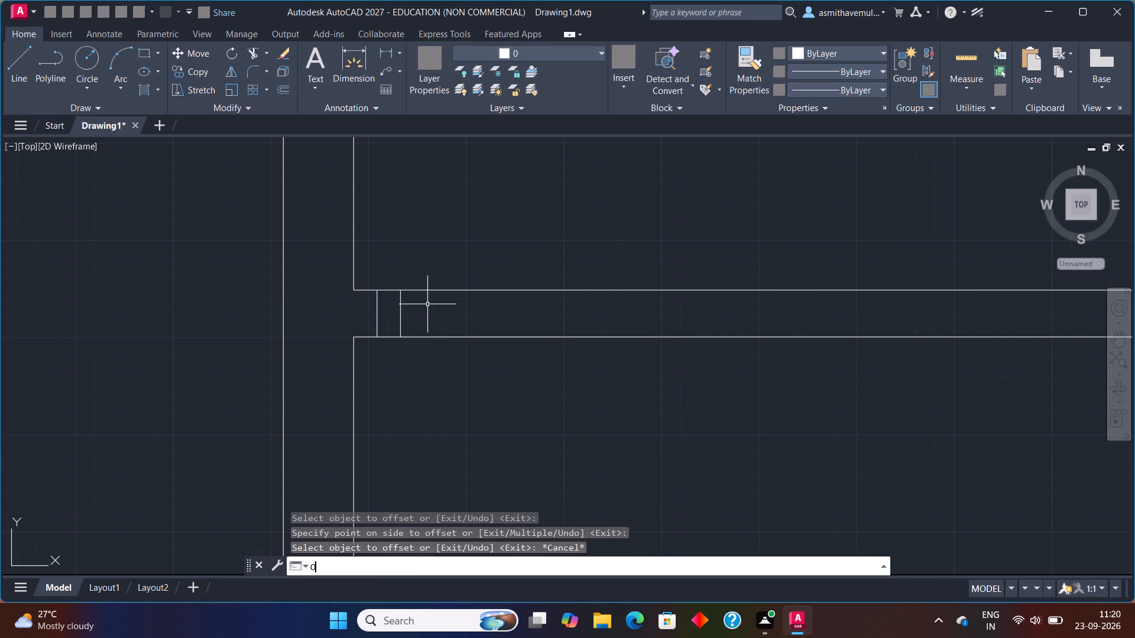
type("3'")
key("Return")
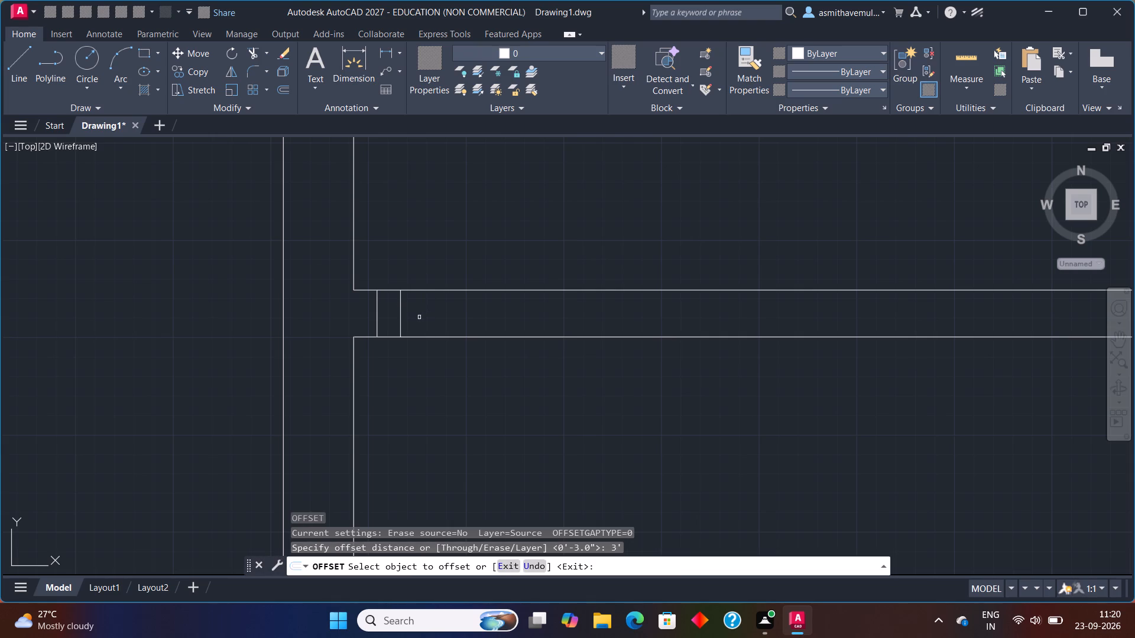
left_click(400, 318)
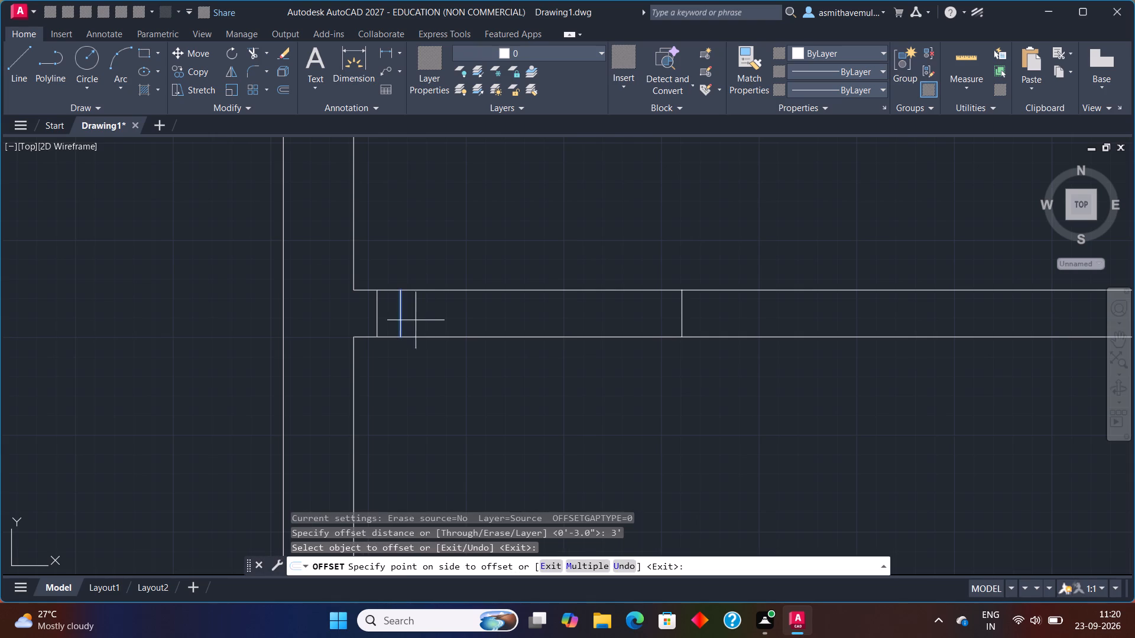
left_click(534, 319)
key("Escape")
Offset the line at the right end of the door opening 3" rightward to form the right door frame.
key("o")
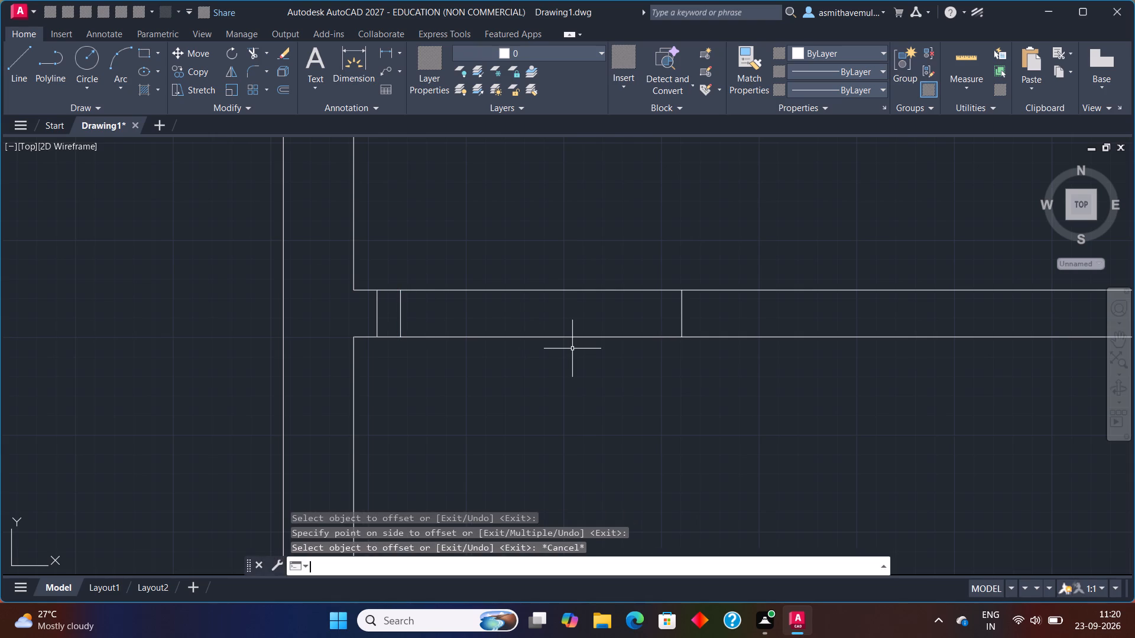
key("Return")
key("3")
key("shift+quotedbl")
key("Return")
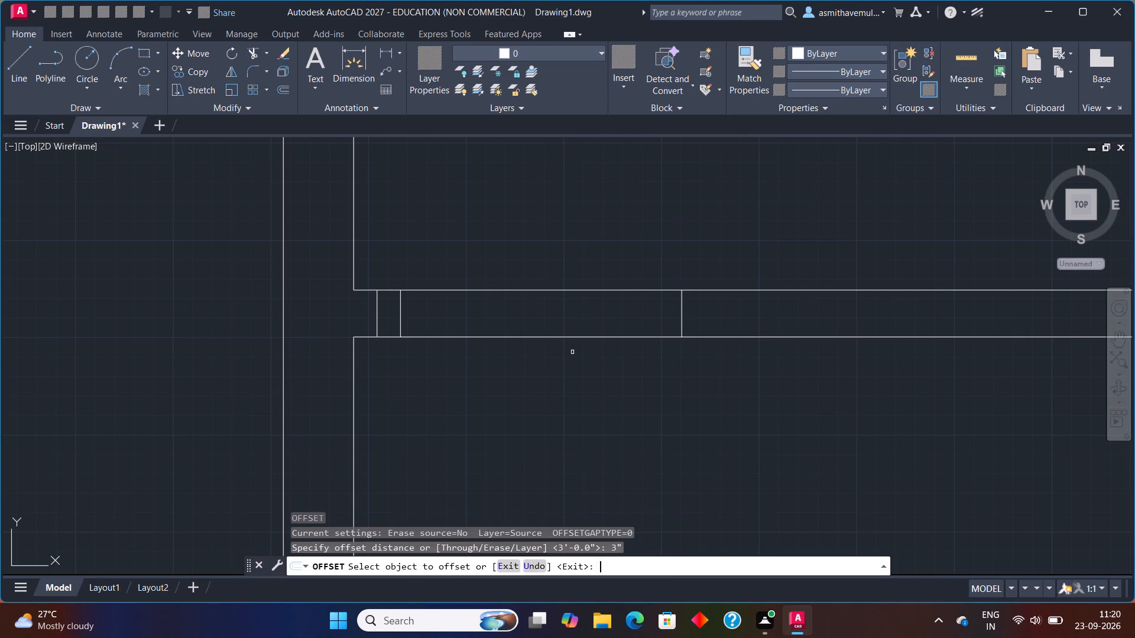
left_click(685, 312)
left_click(680, 317)
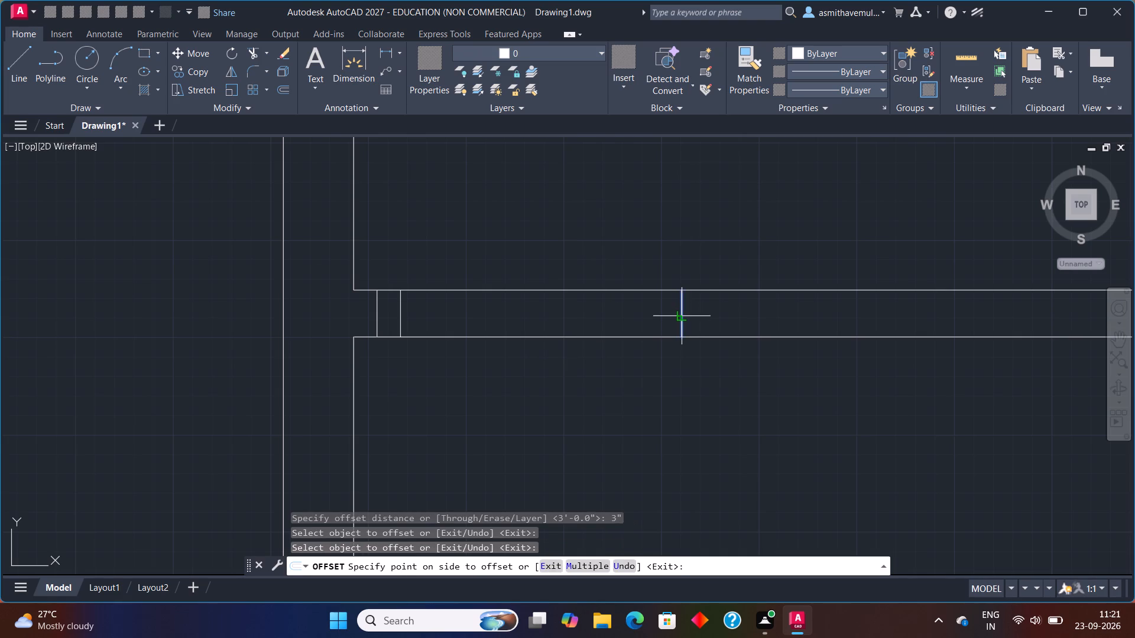
left_click(701, 315)
key("Escape")
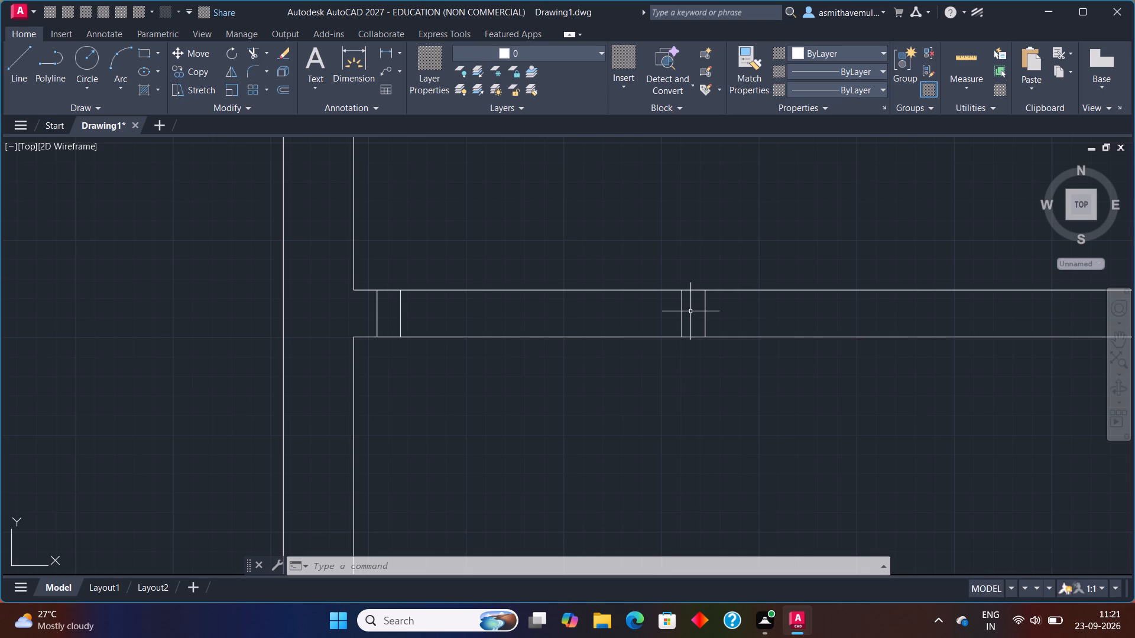
Trim both partition lines between the two door frames to clear the door opening.
key("t")
key("r")
key("i")
key("m")
key("Return")
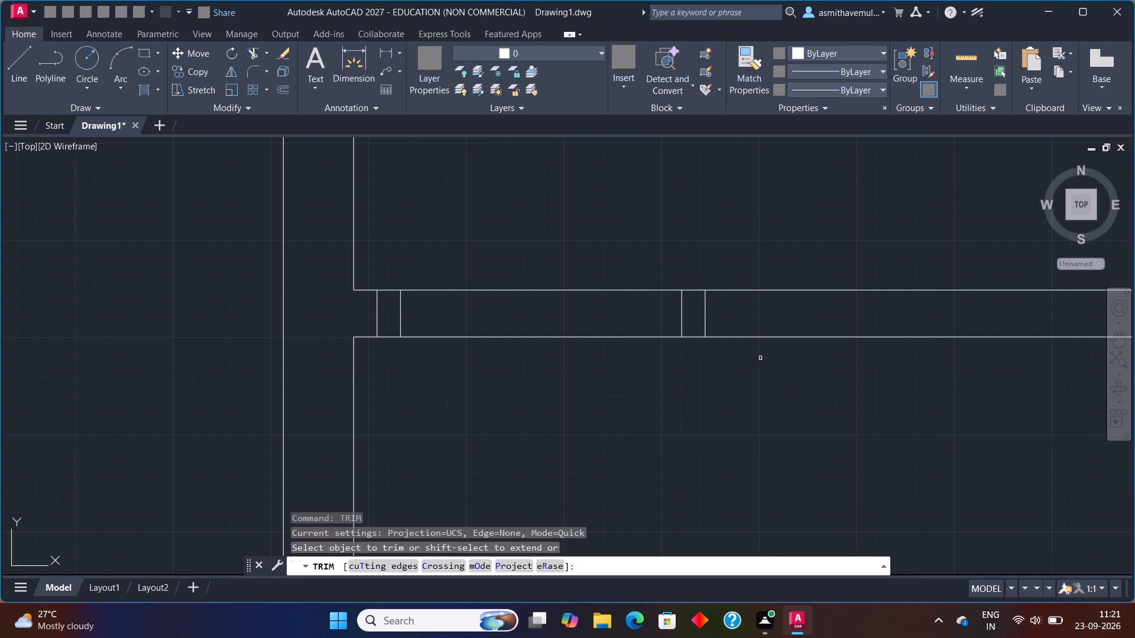
left_click_drag(637, 375, 477, 157)
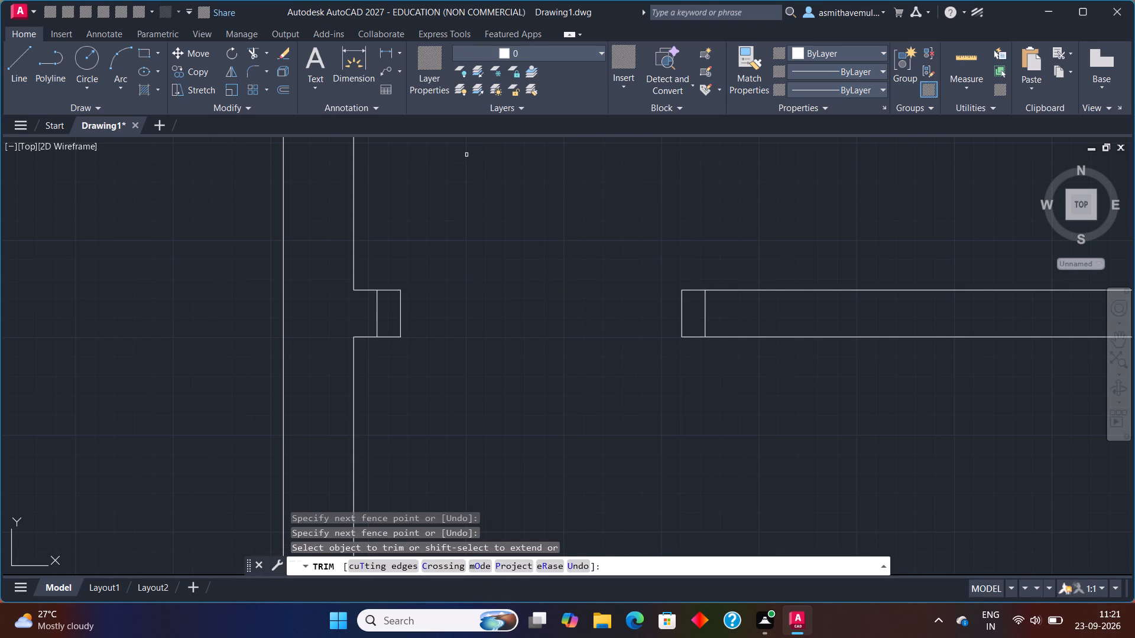
key("Escape")
Draw a 3" by 3' rectangle as the door leaf, rising from the upper right corner of the left door frame.
scroll(469, 167, "down", 1)
middle_click_drag(472, 201, 395, 356)
key("r")
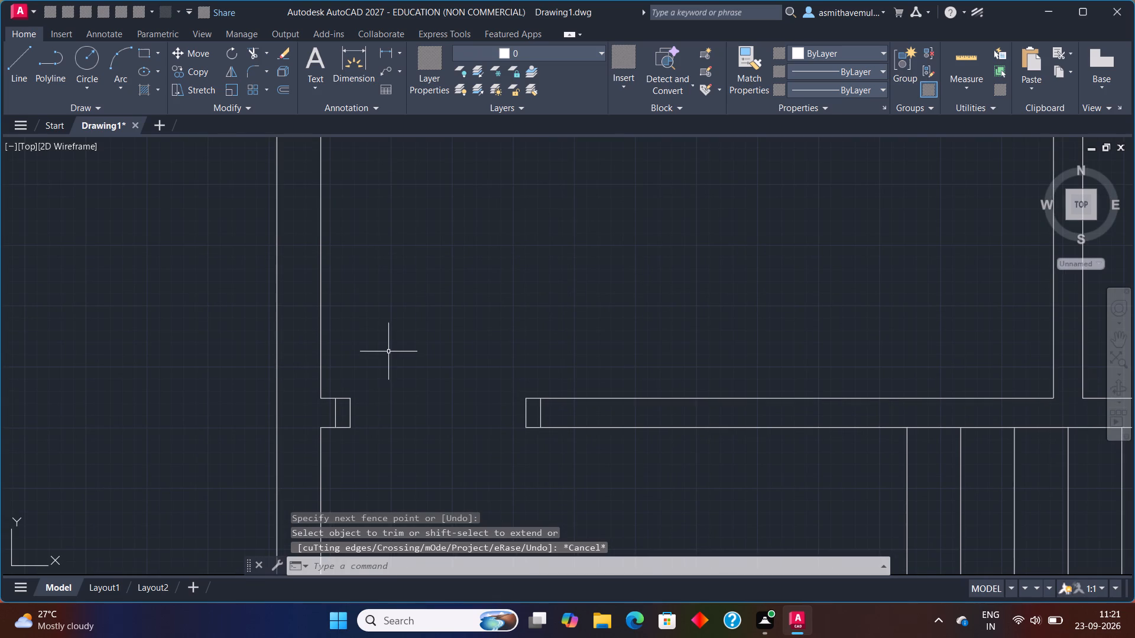
type("EC")
key("Return")
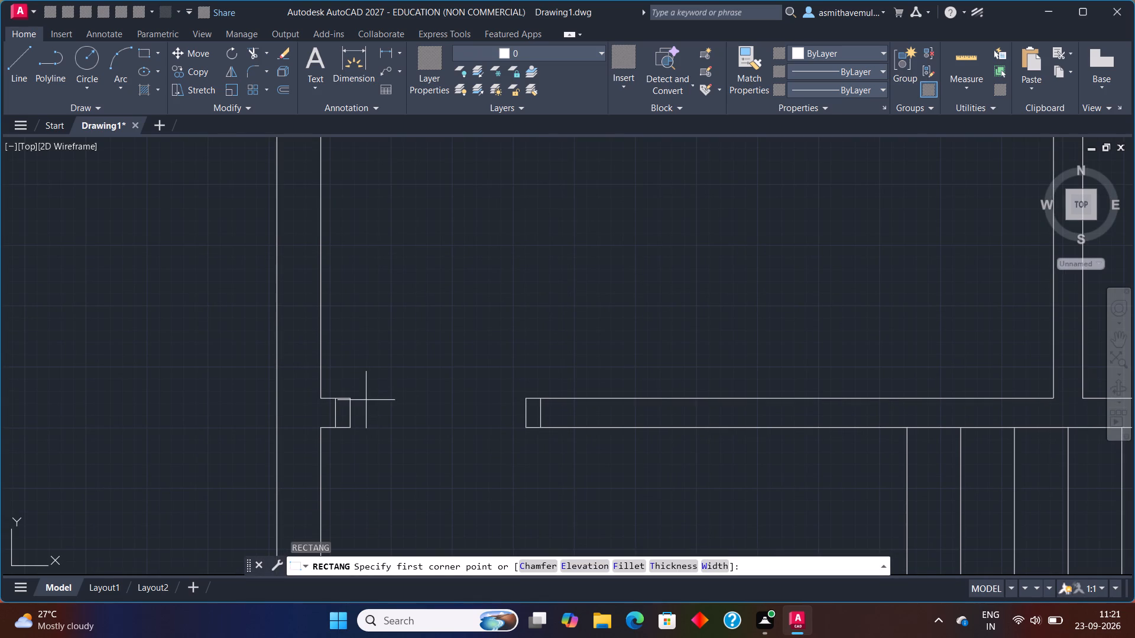
left_click(350, 401)
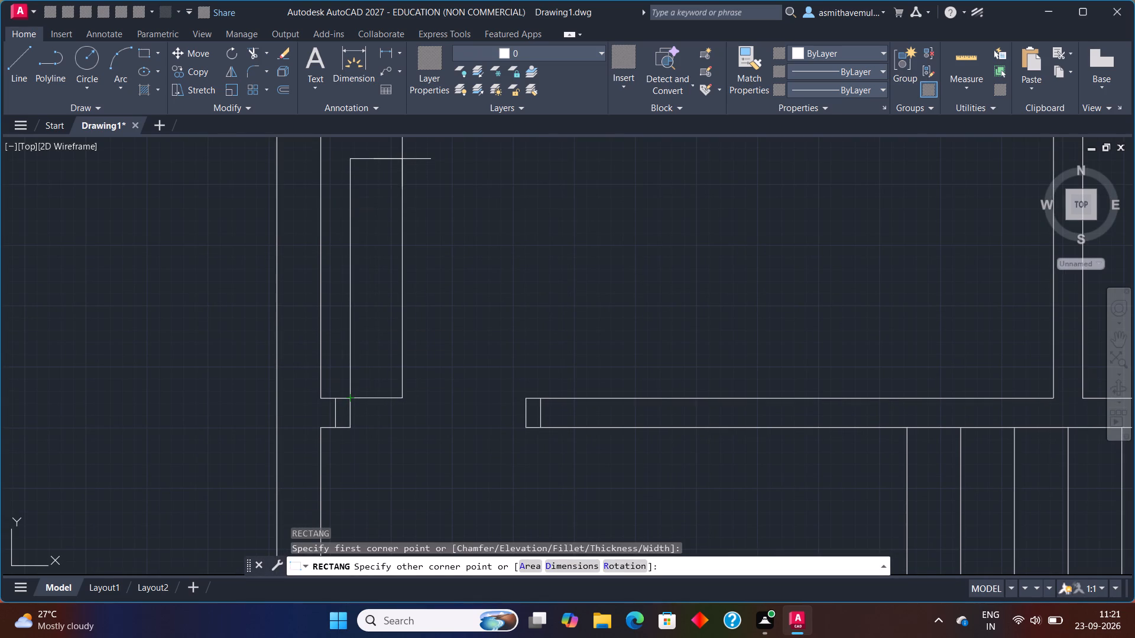
key("d")
key("Return")
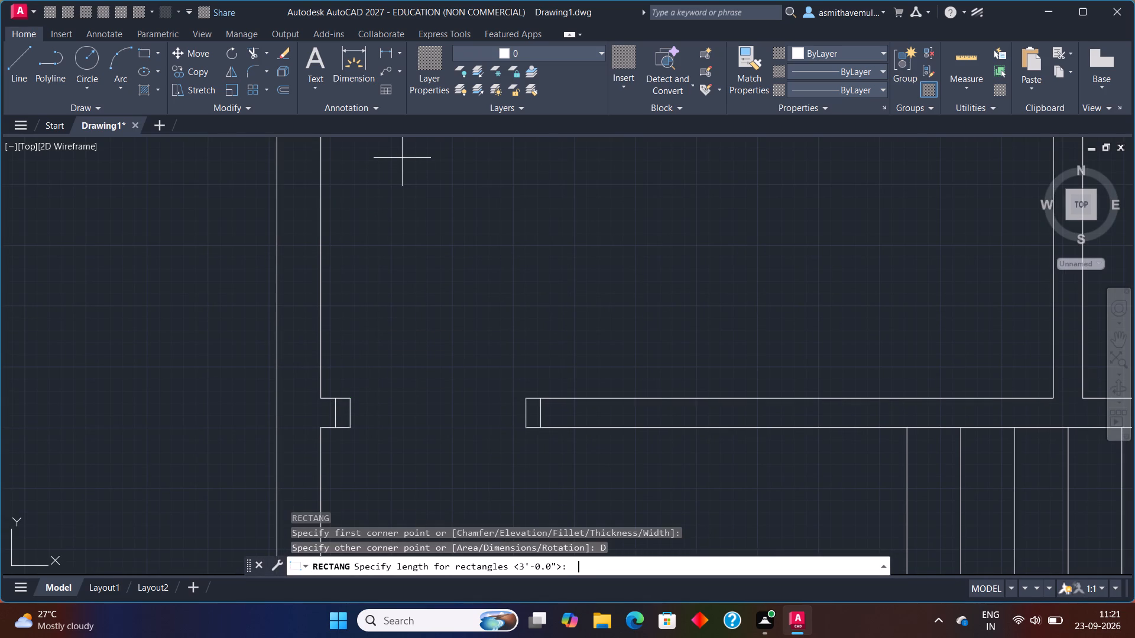
key("3")
key("shift+quotedbl")
key("Return")
type("3'")
key("Return")
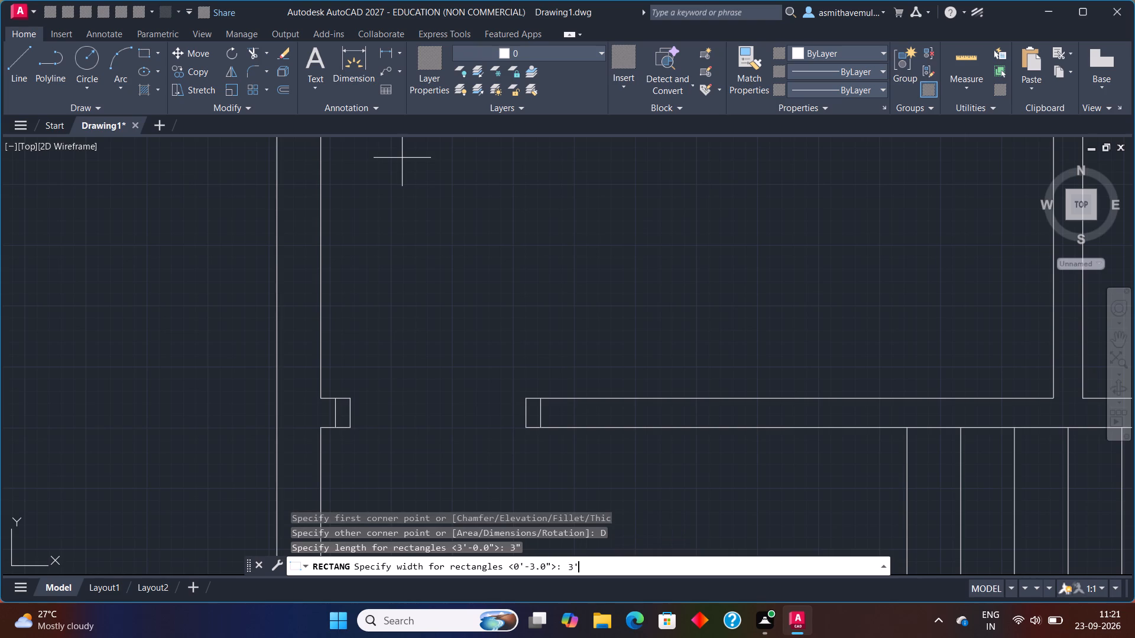
left_click_drag(427, 174, 436, 178)
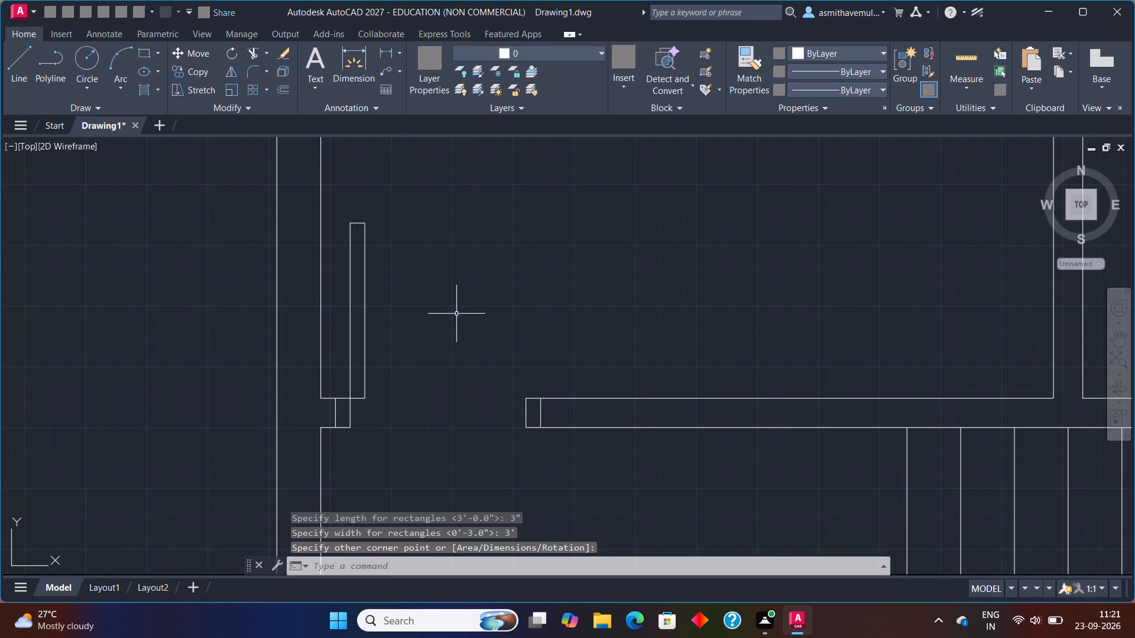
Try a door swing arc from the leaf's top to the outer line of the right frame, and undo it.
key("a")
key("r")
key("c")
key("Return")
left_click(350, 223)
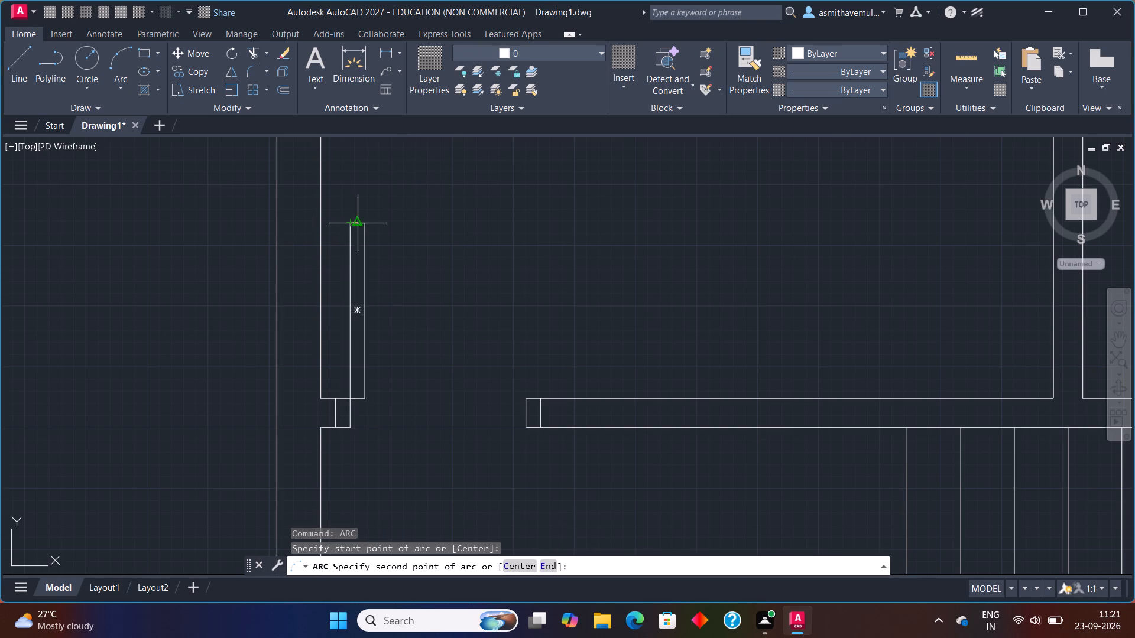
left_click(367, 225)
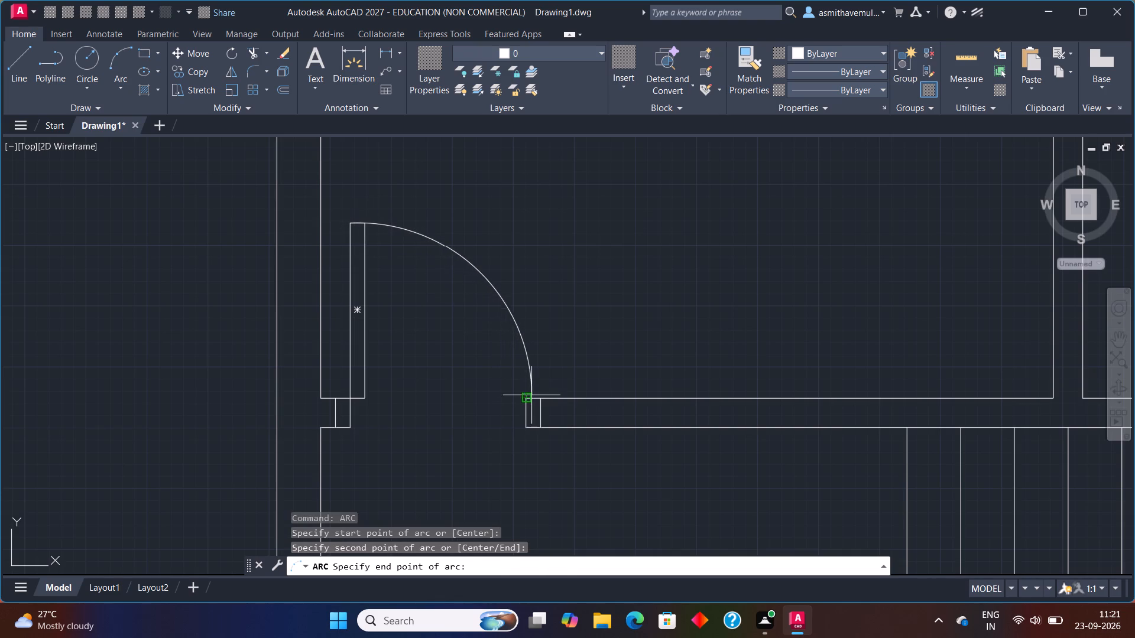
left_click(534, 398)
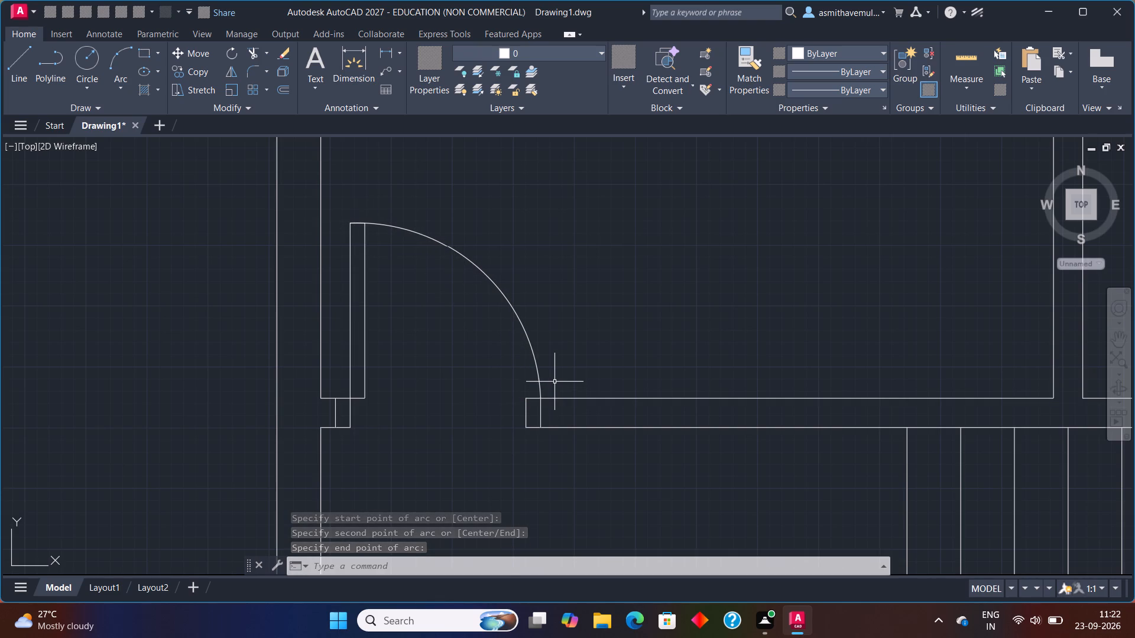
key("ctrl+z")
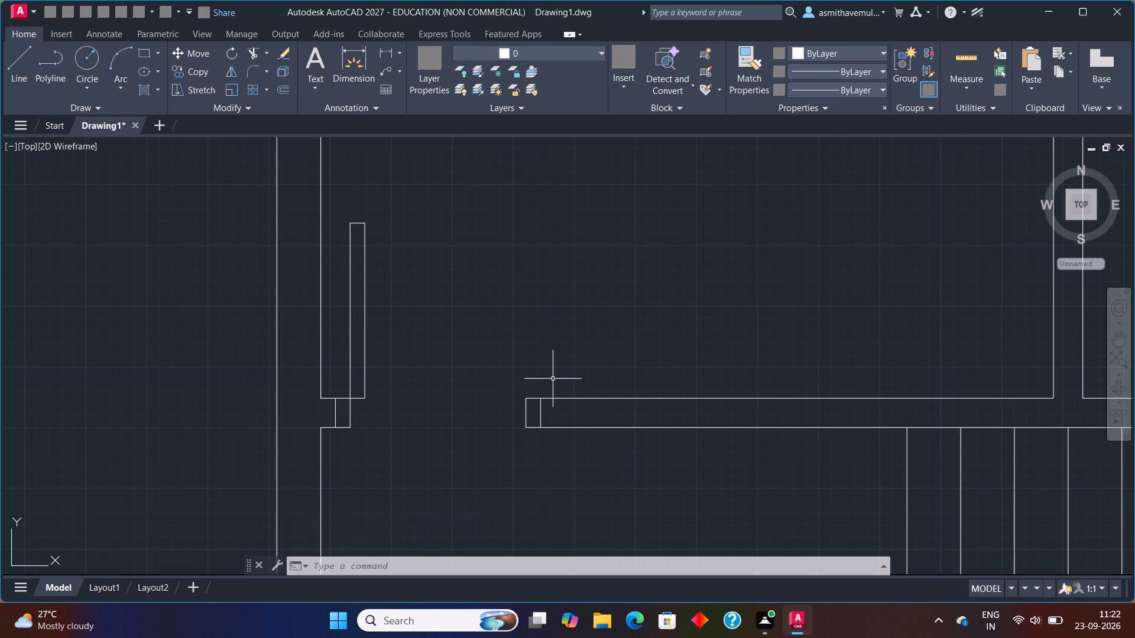
Draw a three-point swing arc through the door leaf's two top corners, ending at the right frame's upper left corner.
type("ARX")
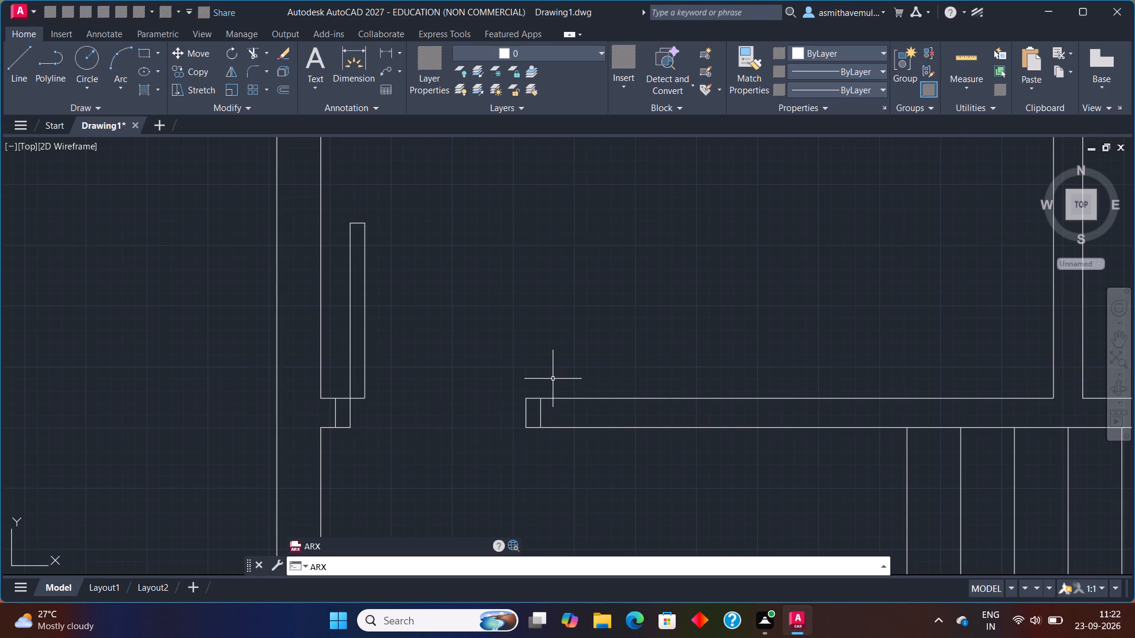
key("BackSpace")
key("c")
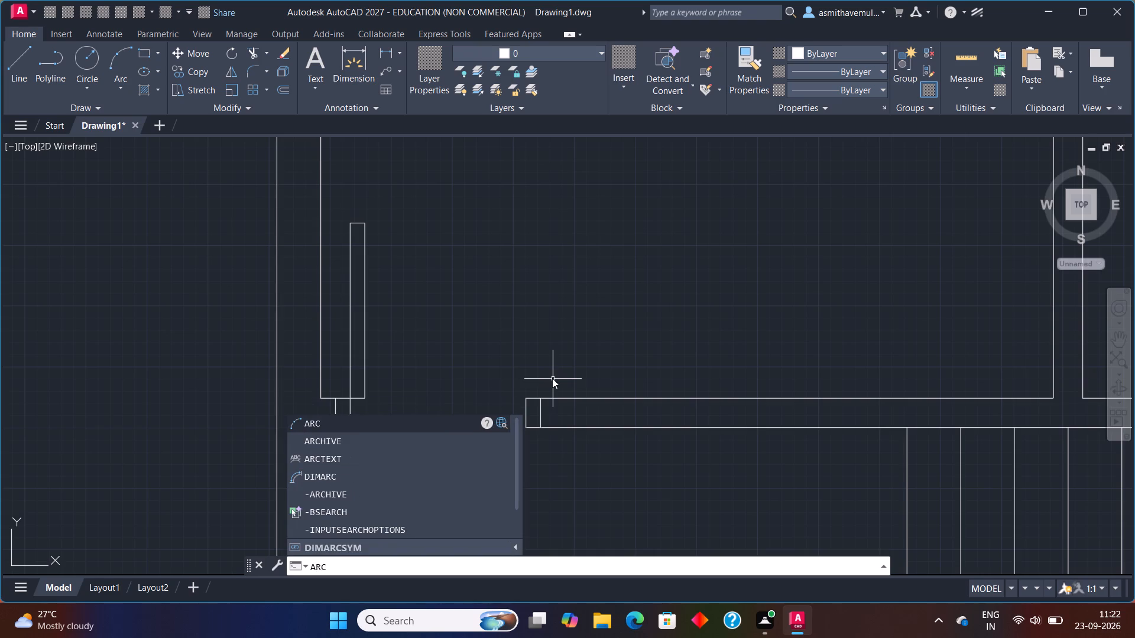
left_click(416, 416)
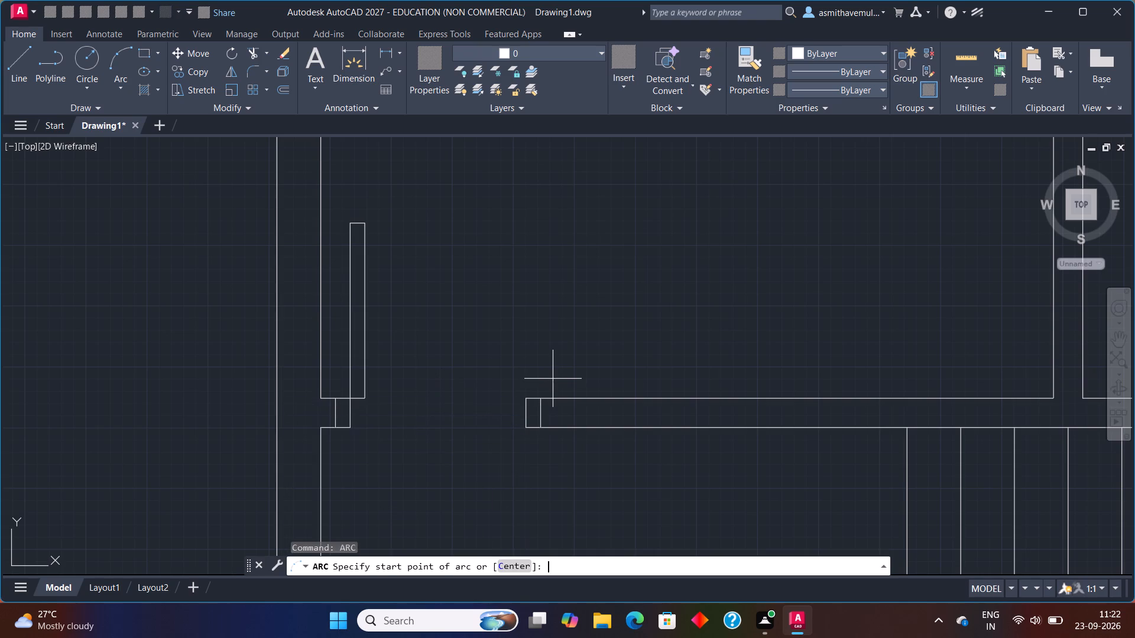
left_click(350, 223)
left_click(367, 224)
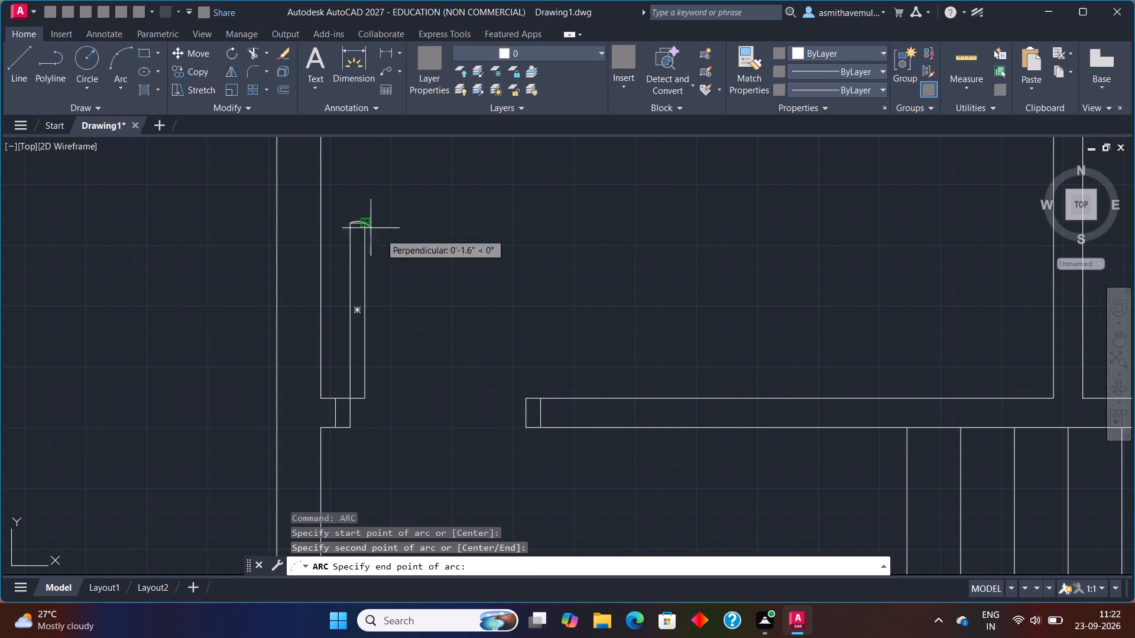
left_click(528, 401)
Trim the leftmost tread lines of the staircase's upper flight, between the middle line and the partition above.
scroll(528, 318, "down", 1)
scroll(522, 366, "down", 1)
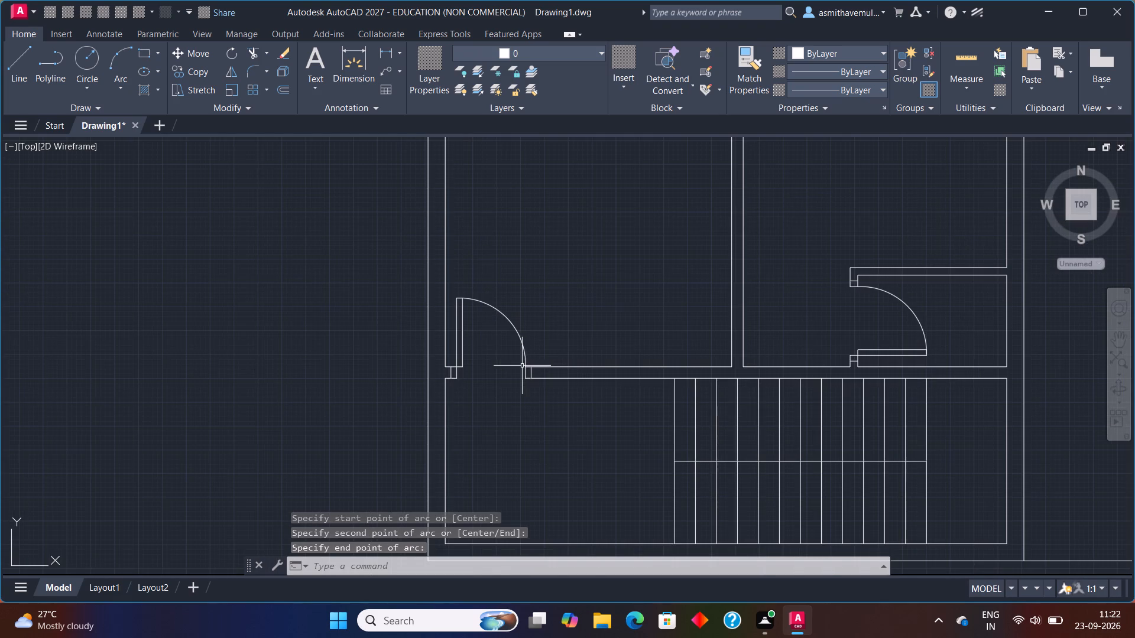
scroll(725, 450, "down", 1)
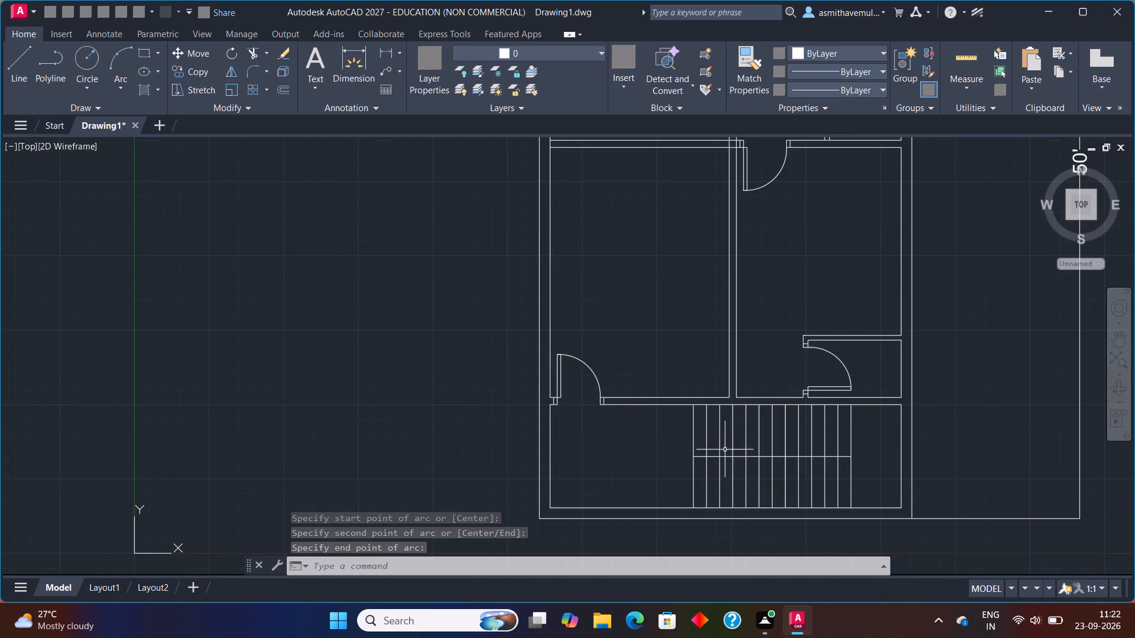
scroll(676, 402, "down", 1)
scroll(676, 403, "up", 1)
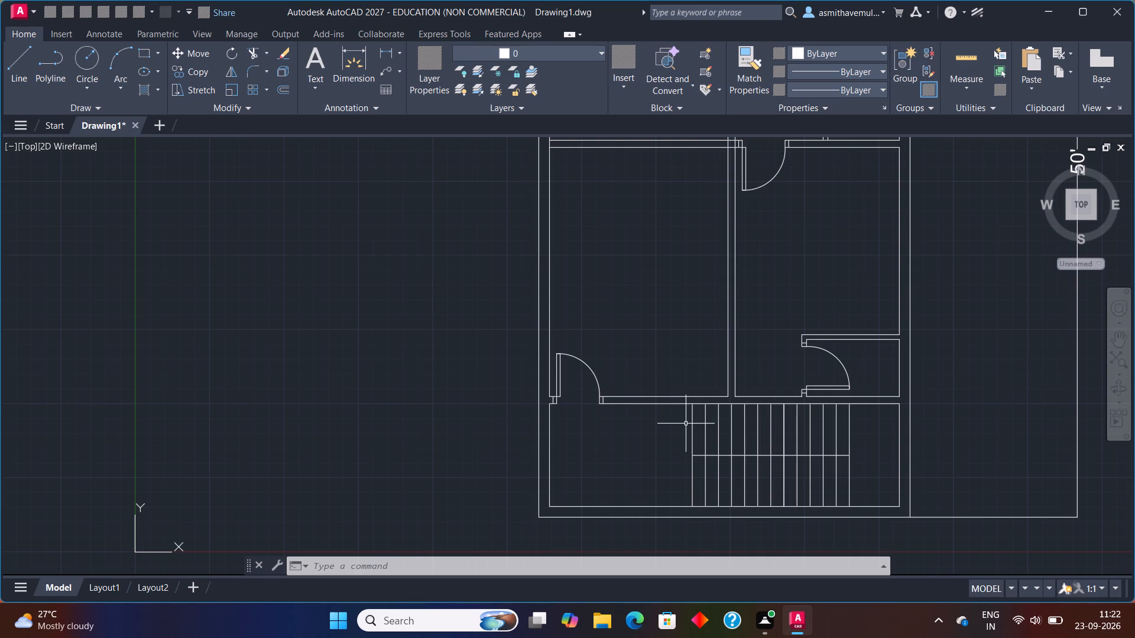
scroll(676, 429, "up", 3)
scroll(666, 426, "down", 2)
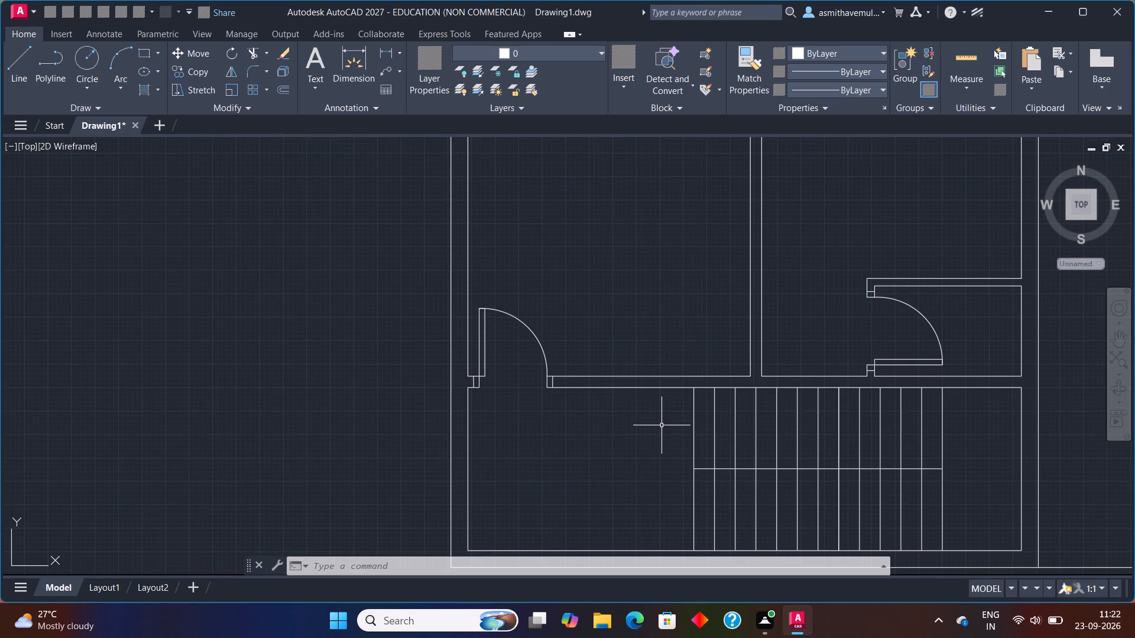
scroll(640, 403, "down", 1)
middle_click_drag(628, 443, 608, 431)
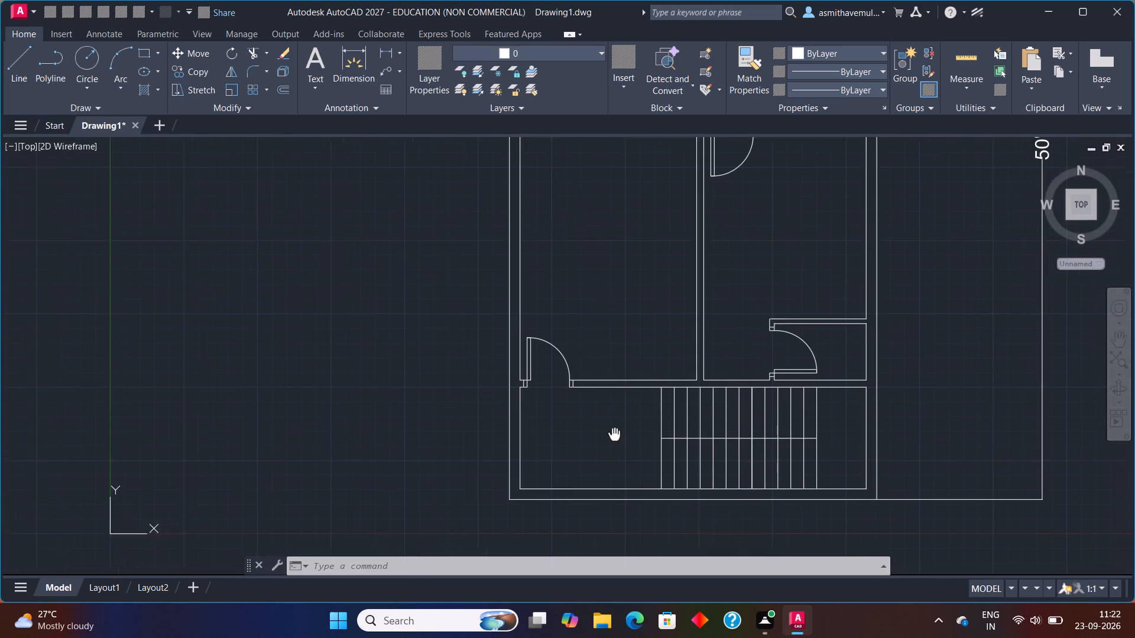
middle_click_drag(608, 431, 500, 324)
scroll(498, 321, "up", 1)
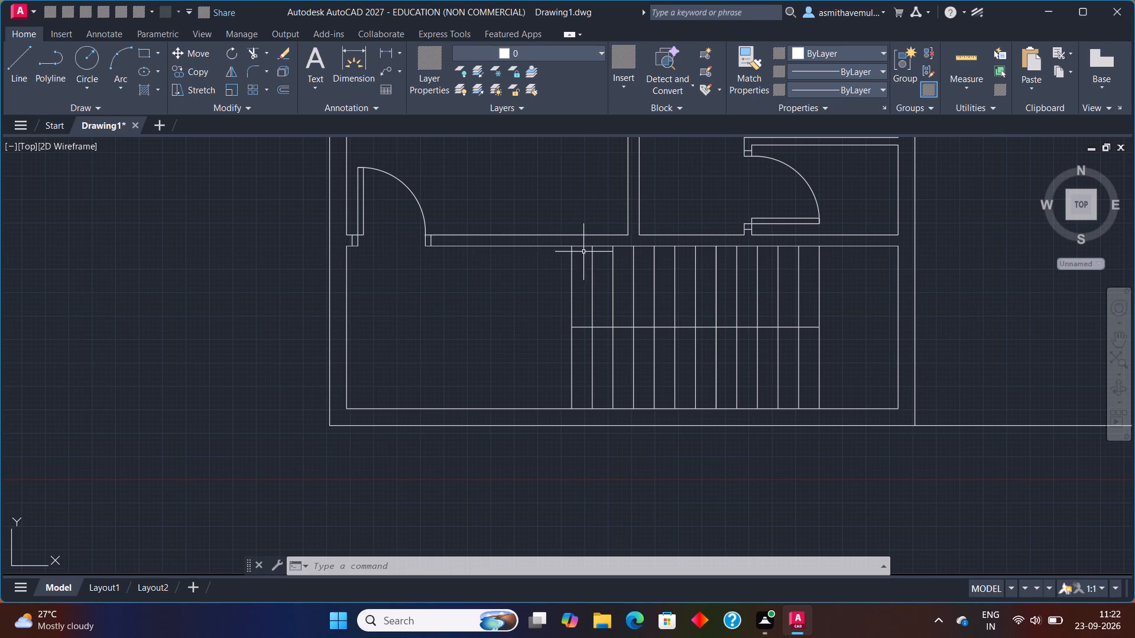
type("TR")
key("i")
key("m")
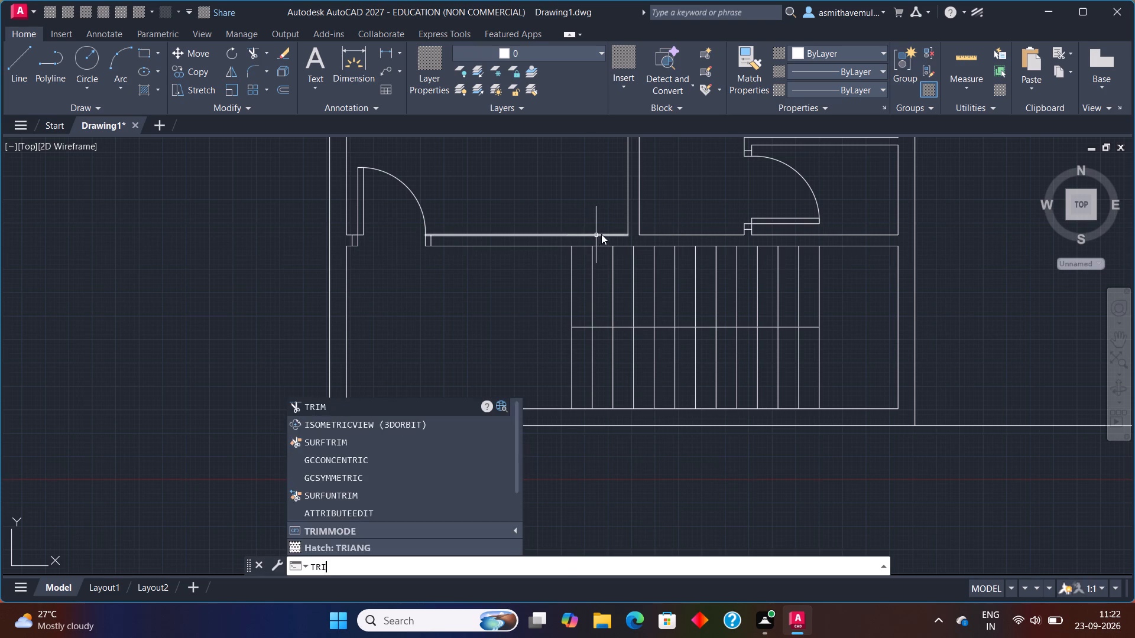
key("Return")
left_click_drag(566, 295, 653, 294)
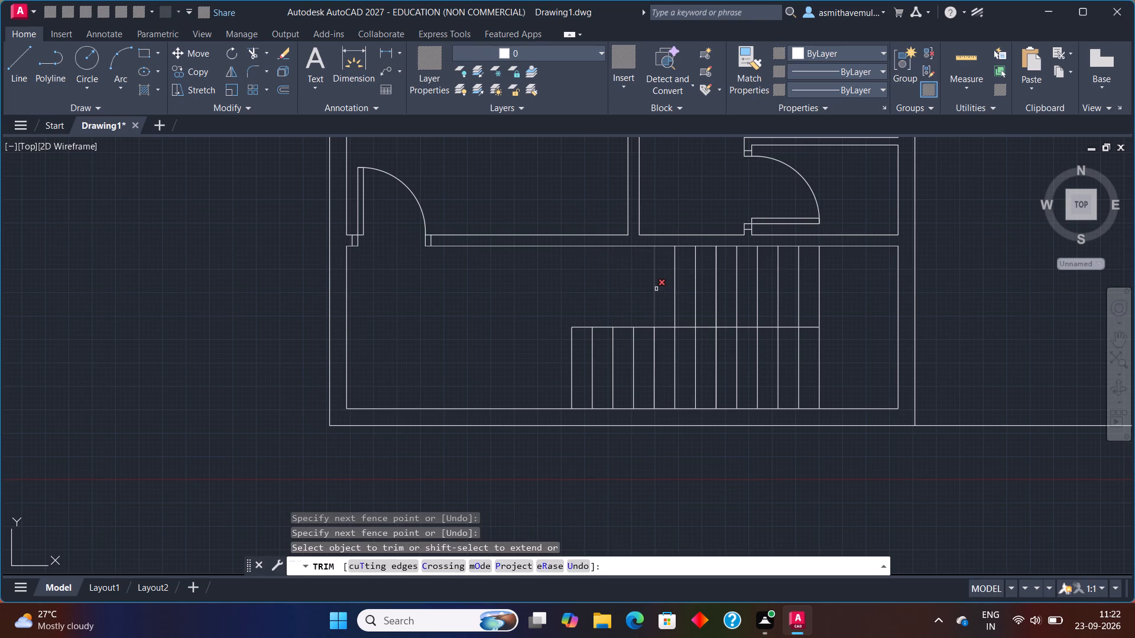
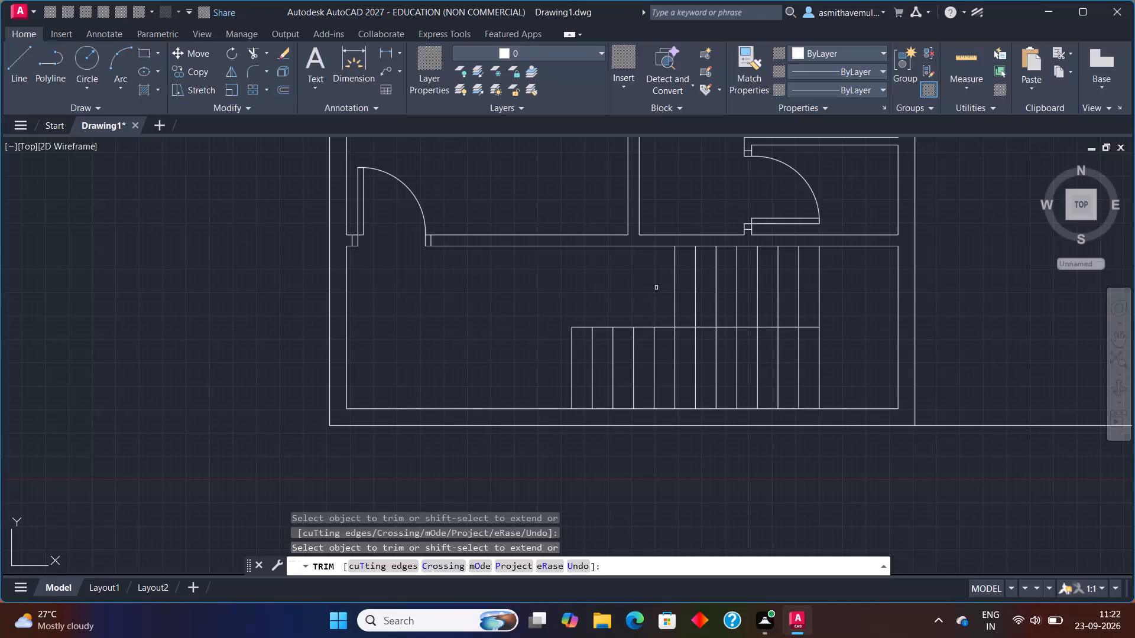
Trim the leftmost remaining tread line of the staircase's upper flight, between the middle line and the partition above.
left_click(674, 278)
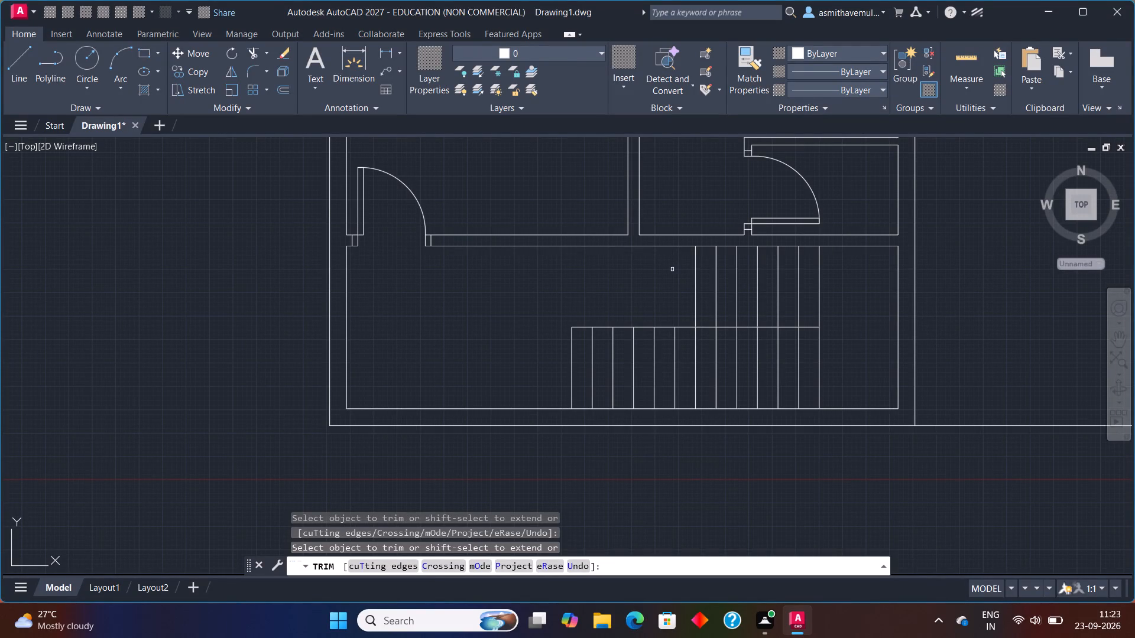
key("Escape")
Draw a short line across the middle horizontal partition, a little left of its junction with the vertical partition.
scroll(673, 287, "down", 2)
middle_click_drag(666, 282, 631, 411)
scroll(594, 304, "up", 1)
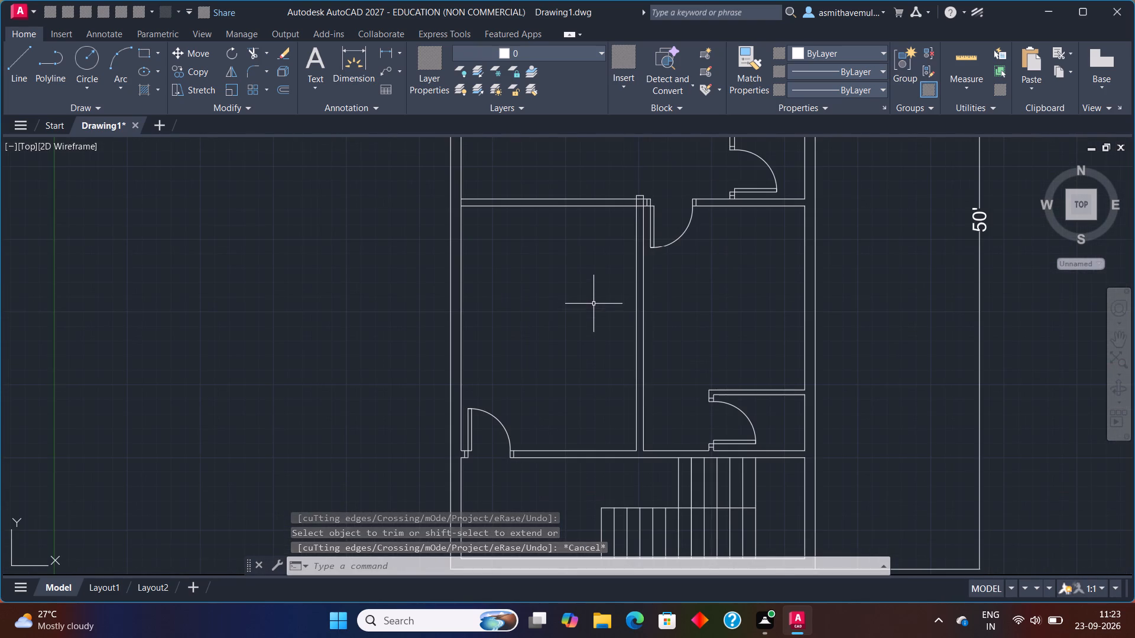
middle_click_drag(588, 285, 553, 353)
key("l")
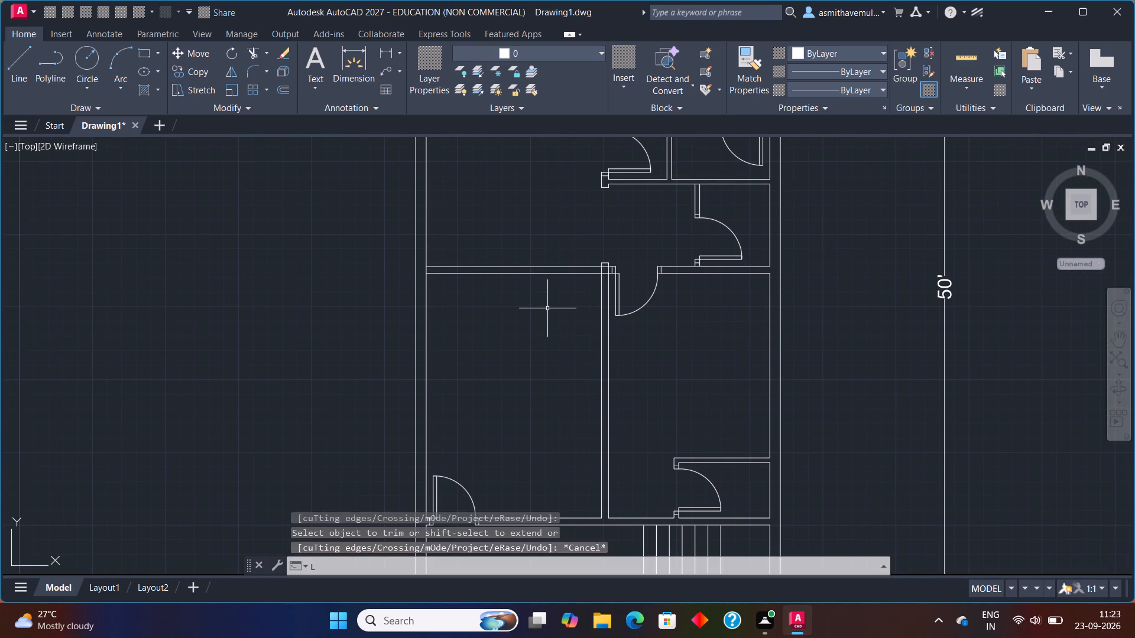
key("Return")
scroll(565, 269, "up", 2)
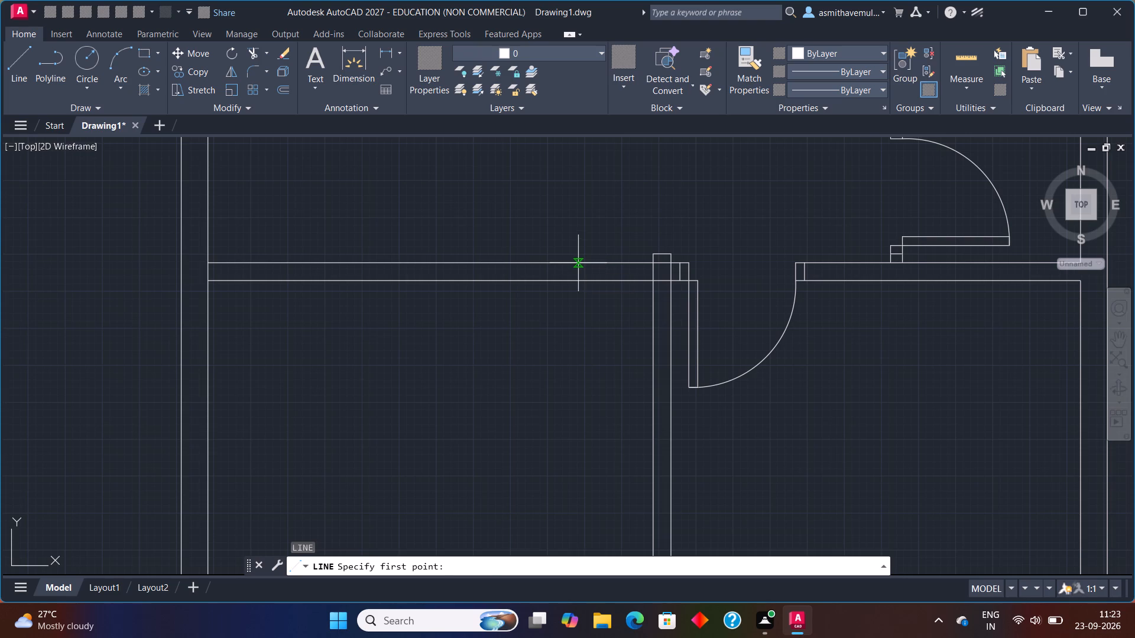
left_click(578, 263)
left_click(582, 279)
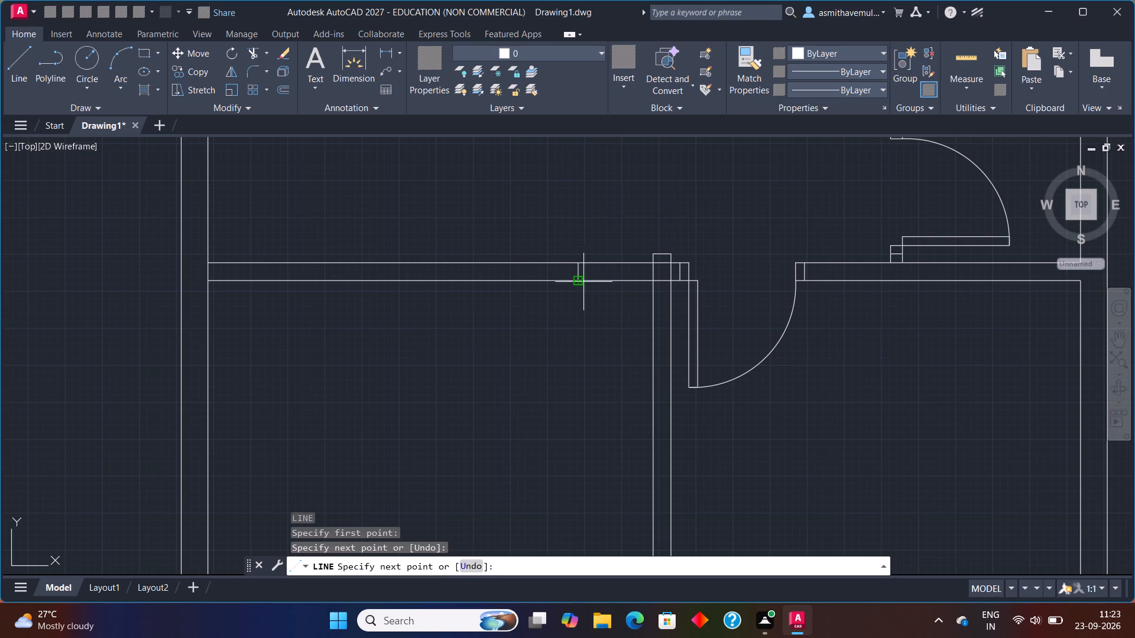
key("Escape")
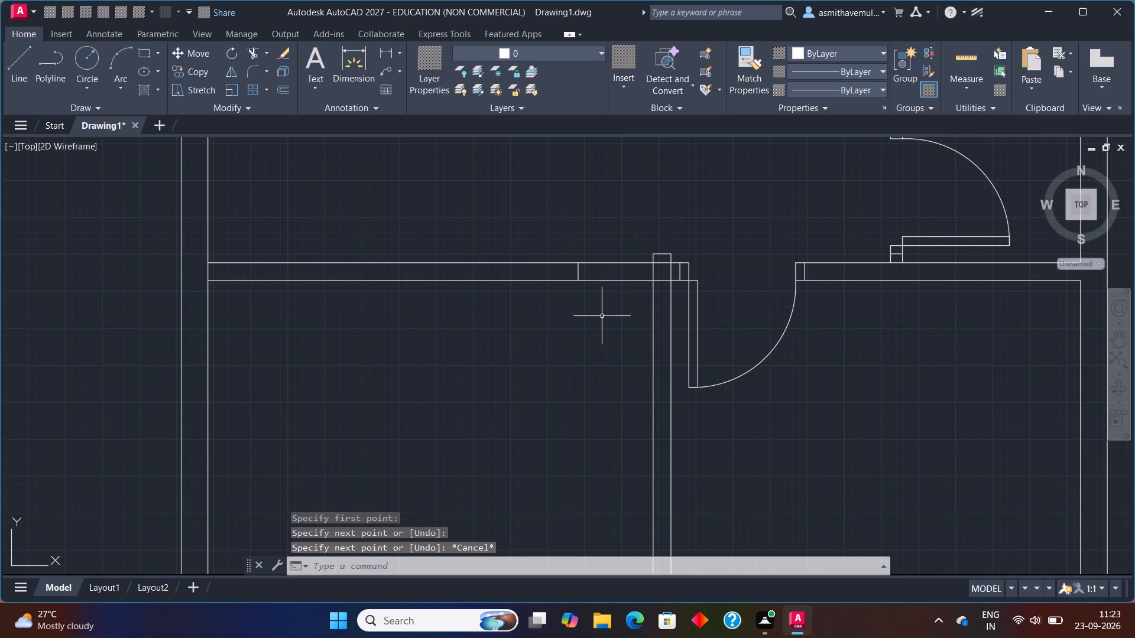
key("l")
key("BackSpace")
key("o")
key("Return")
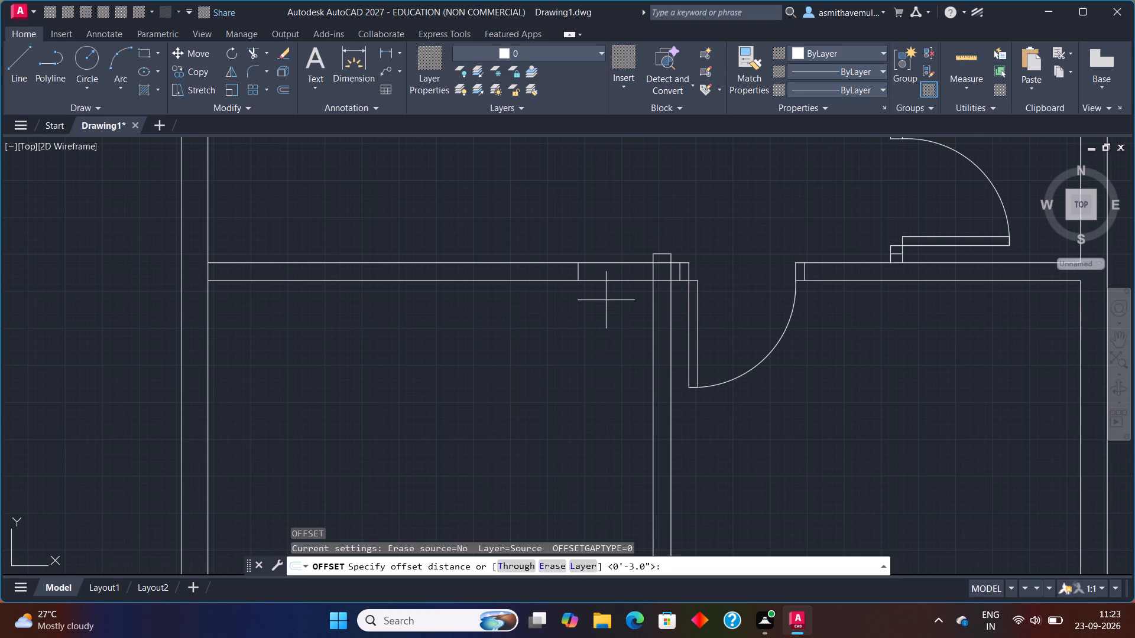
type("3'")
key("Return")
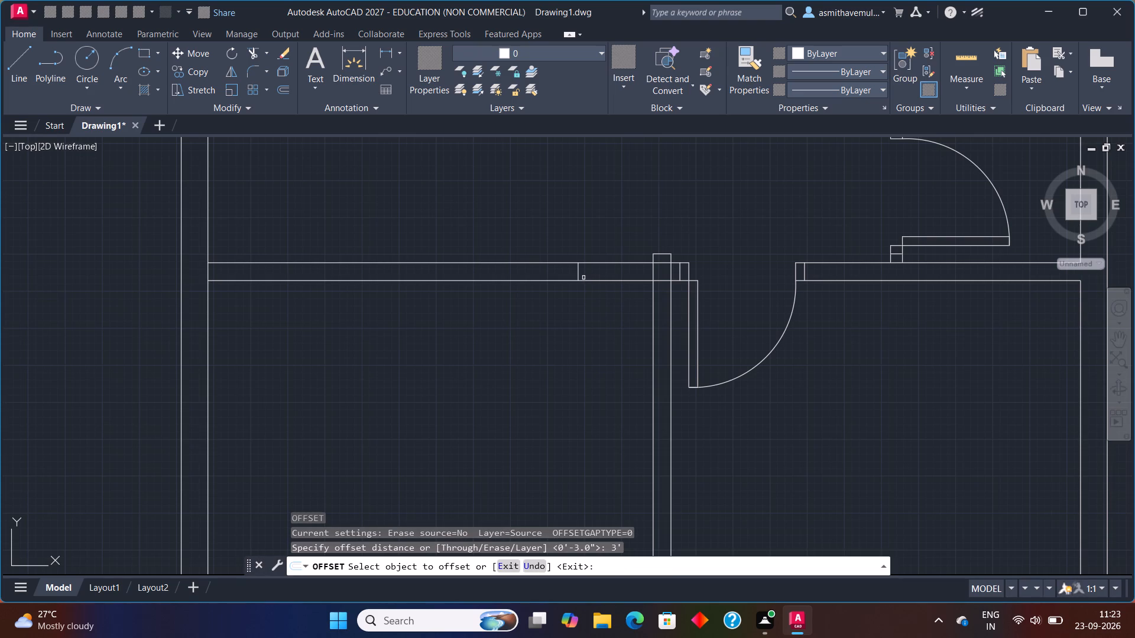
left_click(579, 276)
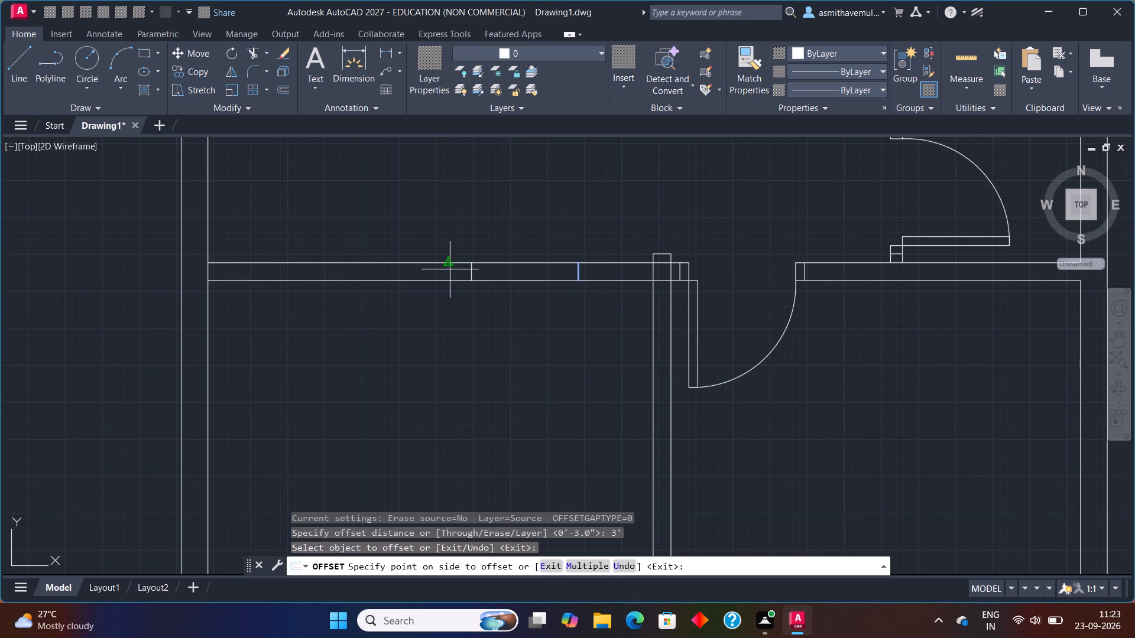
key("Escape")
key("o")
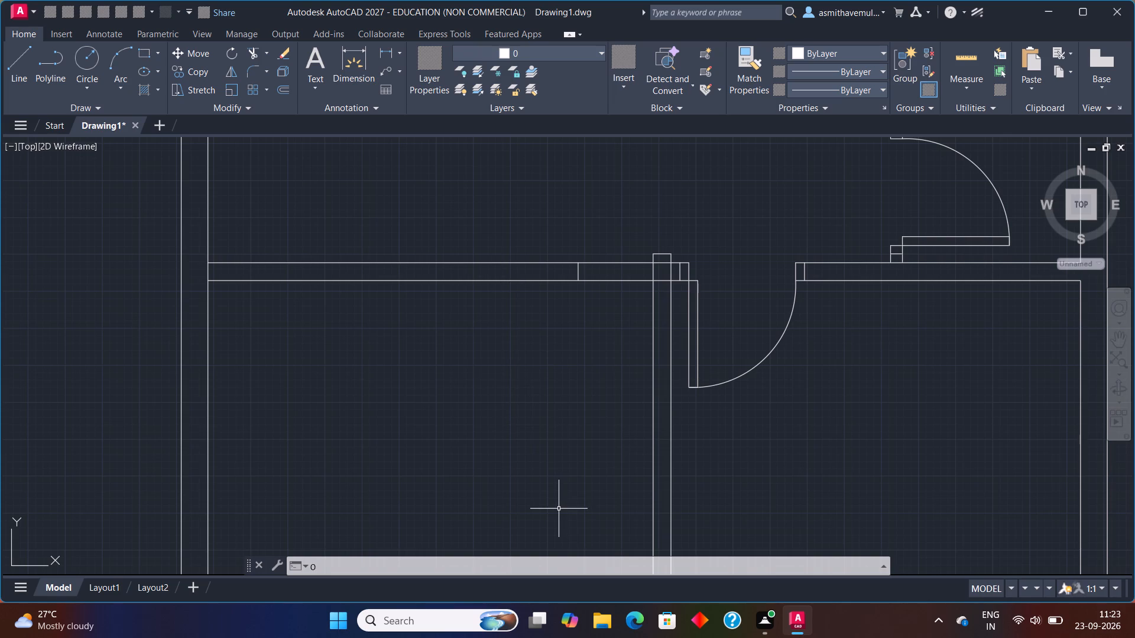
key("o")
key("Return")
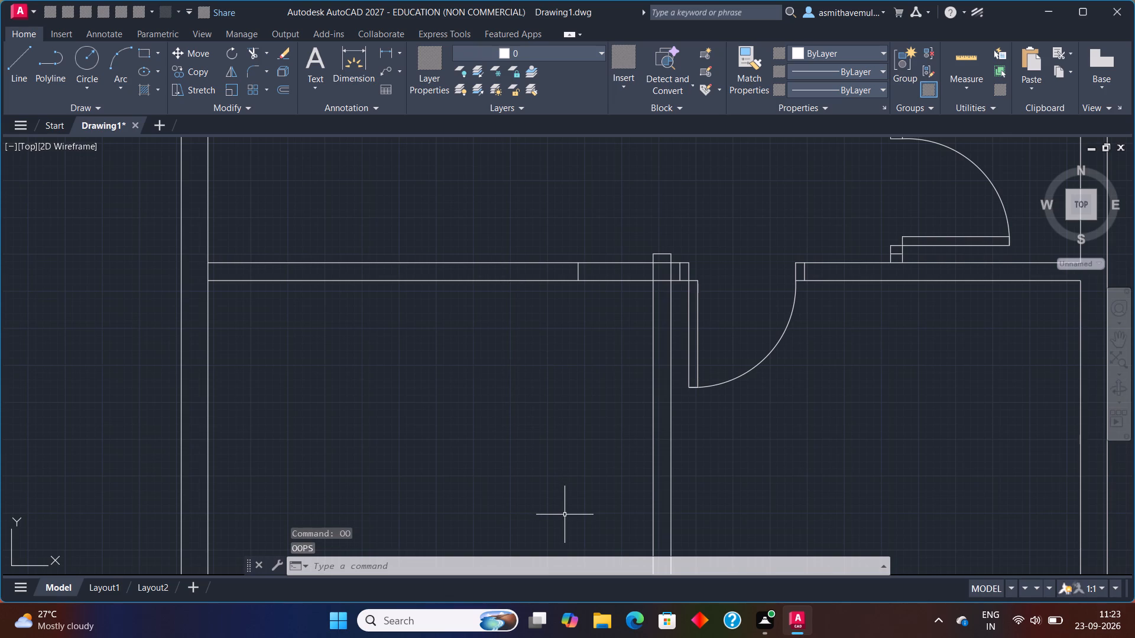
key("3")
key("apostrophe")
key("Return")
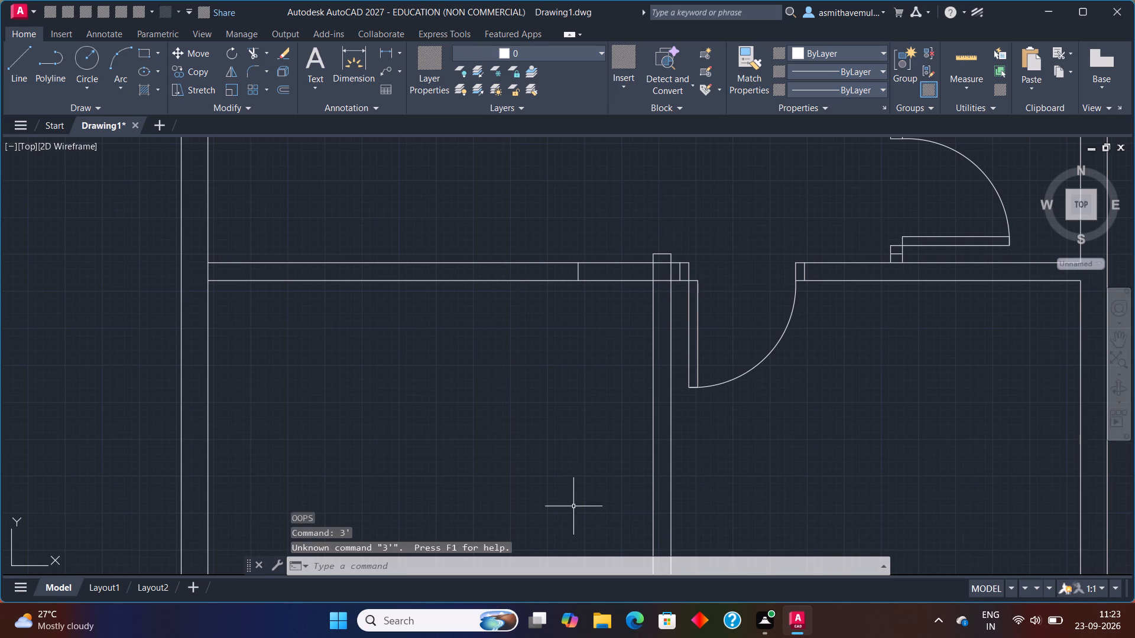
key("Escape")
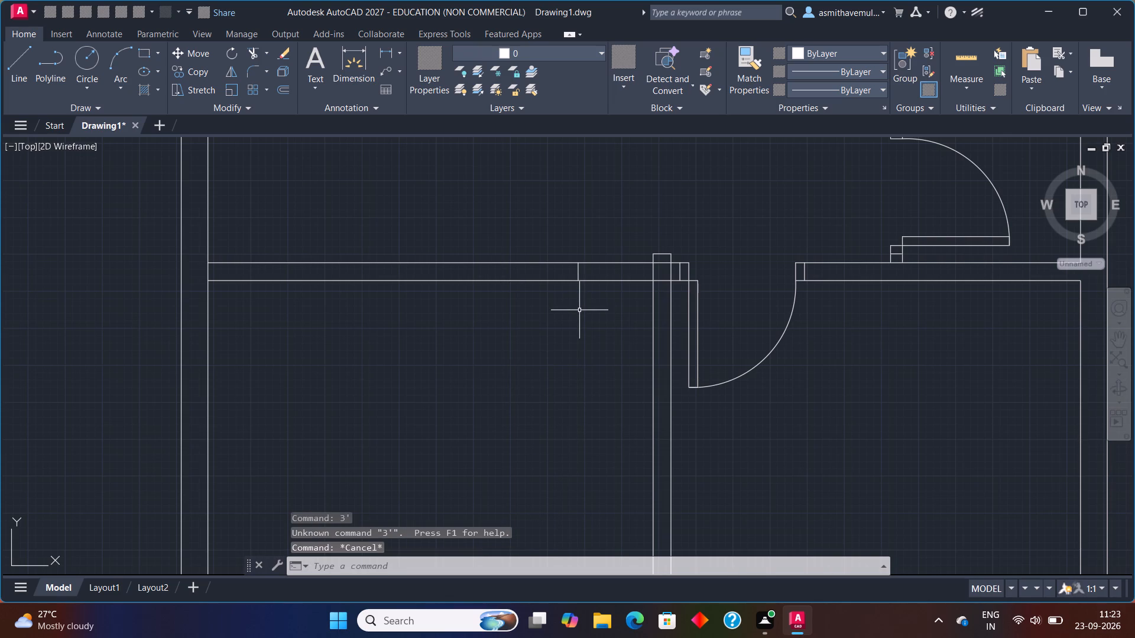
Offset the short line across the middle partition 3' to the left to mark the opening's other edge.
key("o")
key("Return")
type("3'")
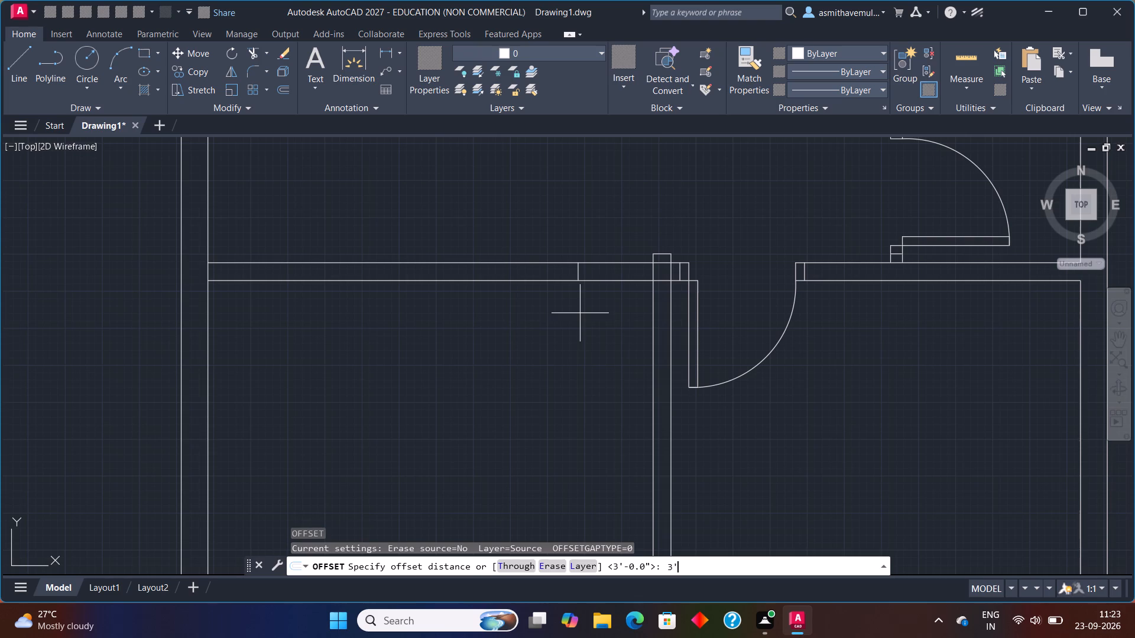
key("Return")
left_click(579, 274)
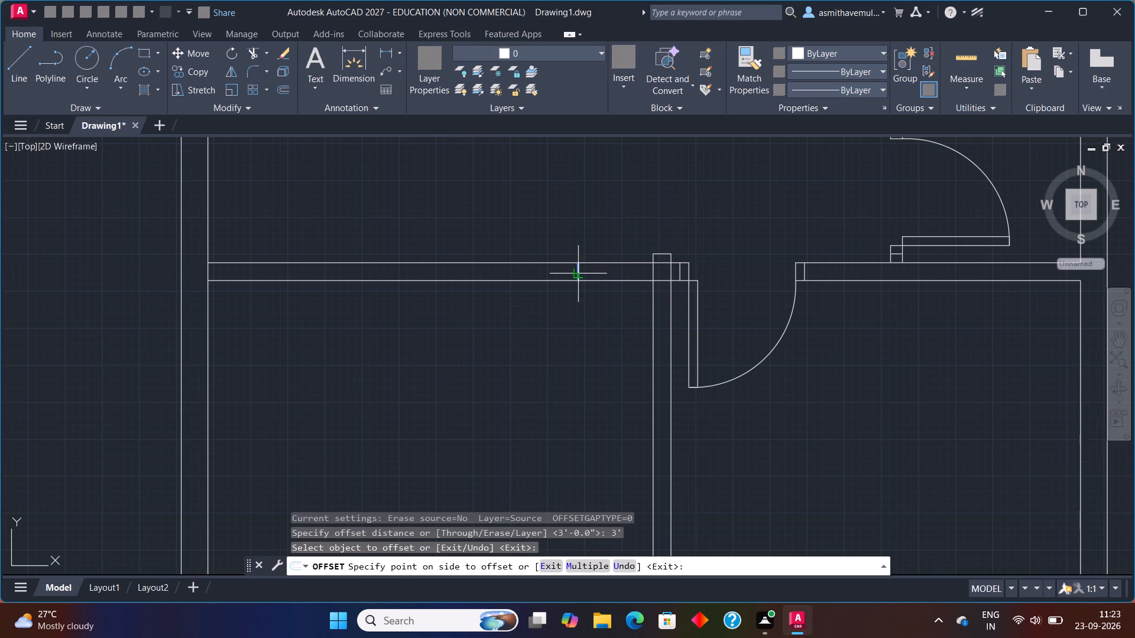
left_click(447, 275)
key("Escape")
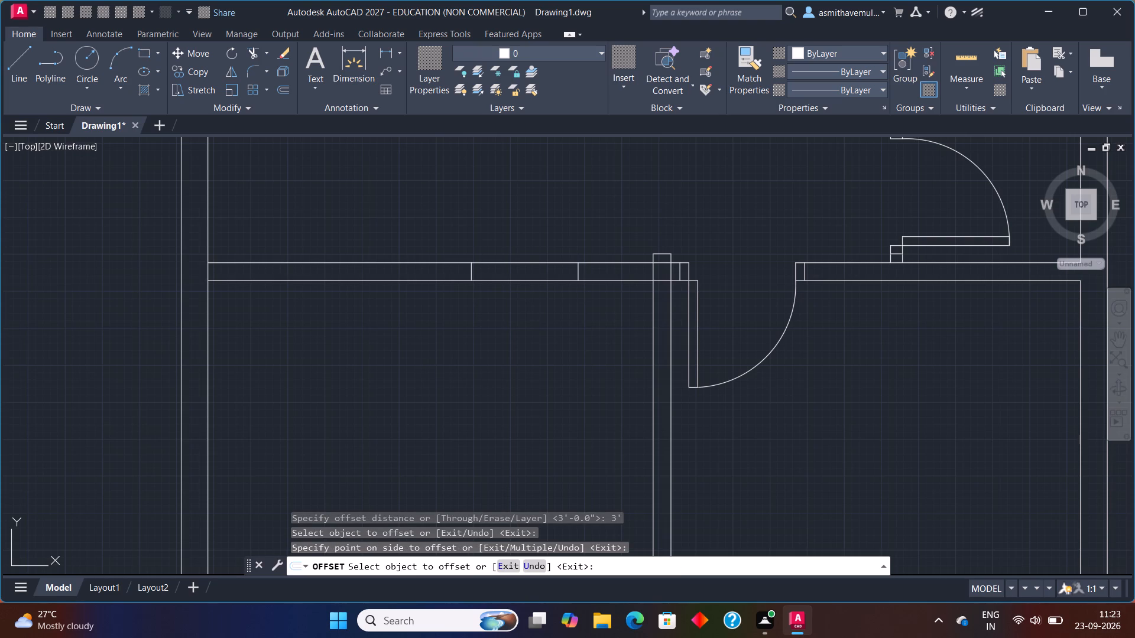
Trim both lines of the middle partition between the two cross lines to leave a 3' opening.
type("TR")
type("IM")
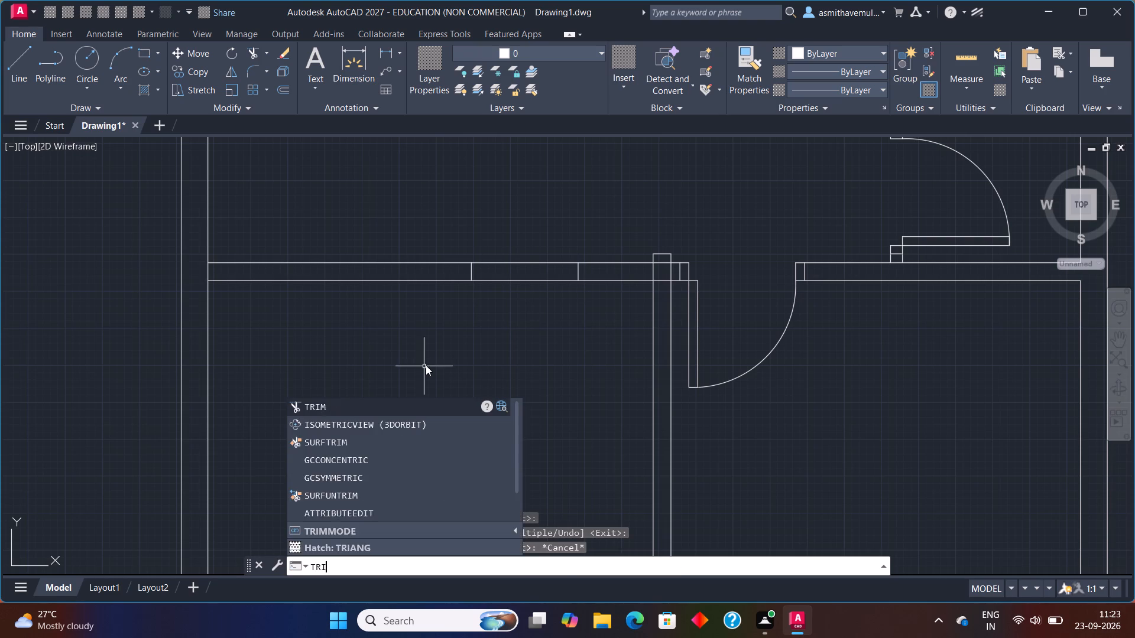
key("Return")
left_click_drag(520, 321, 472, 61)
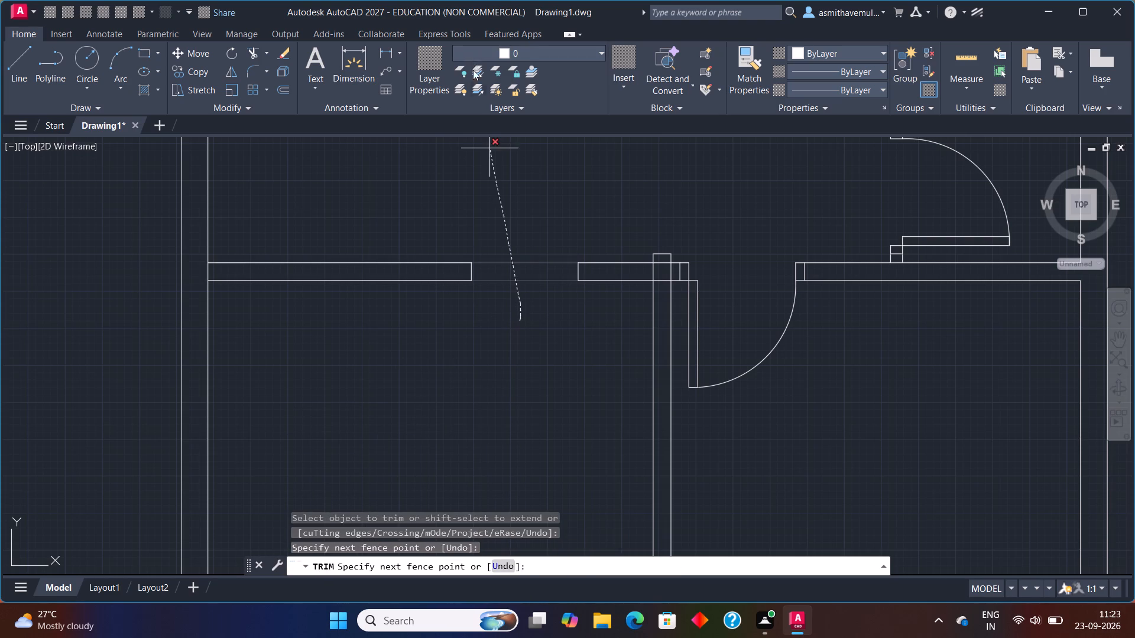
scroll(508, 201, "down", 2)
middle_click_drag(495, 301, 493, 308)
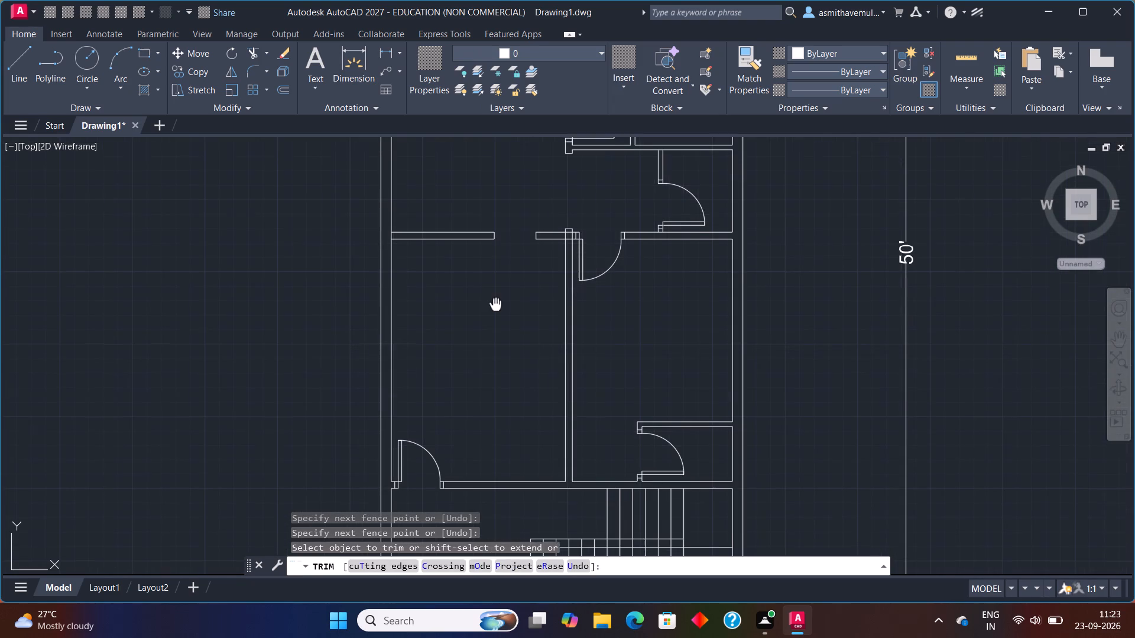
middle_click_drag(493, 308, 450, 345)
key("Escape")
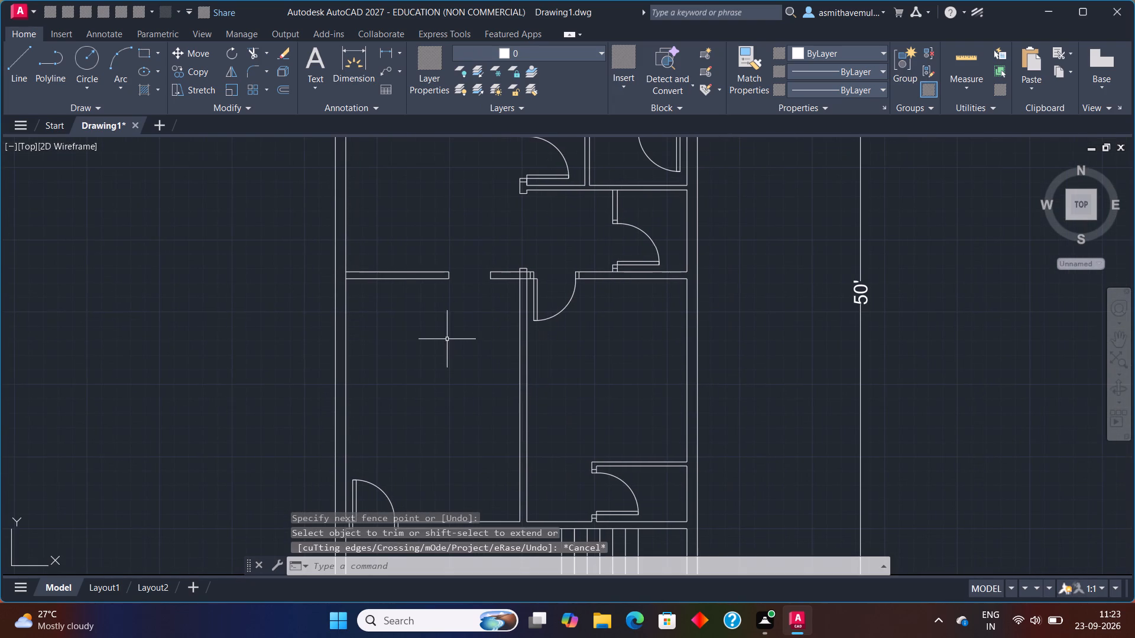
Draw a short line across the horizontal partition below the upper left room, a little left of its right end.
scroll(454, 282, "down", 1)
middle_click_drag(461, 240, 348, 351)
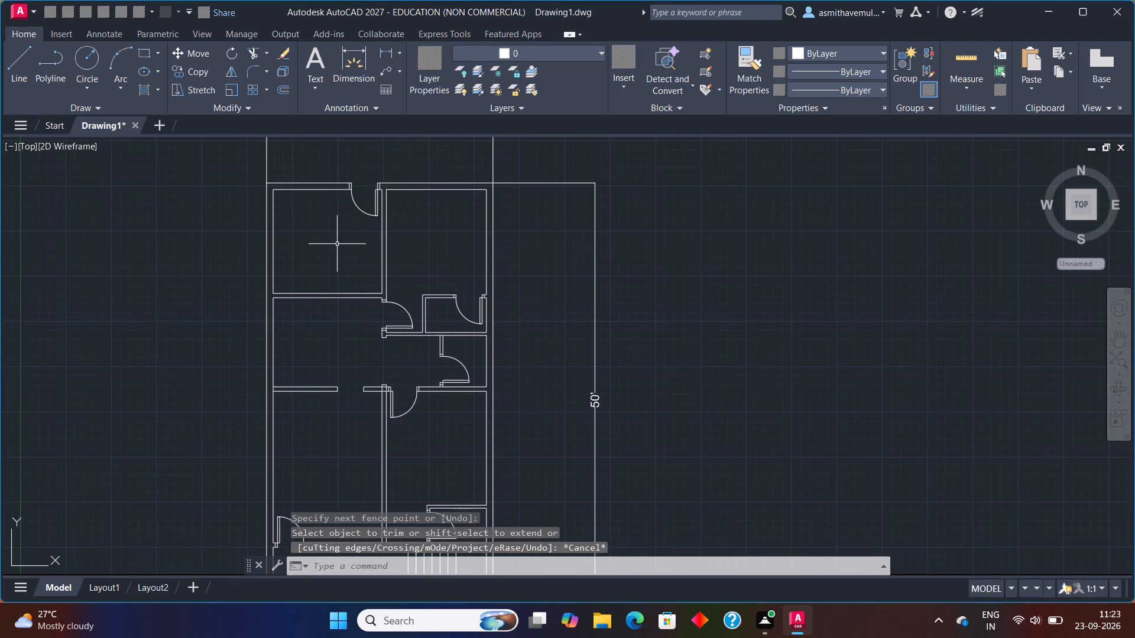
scroll(340, 262, "up", 2)
scroll(348, 278, "down", 1)
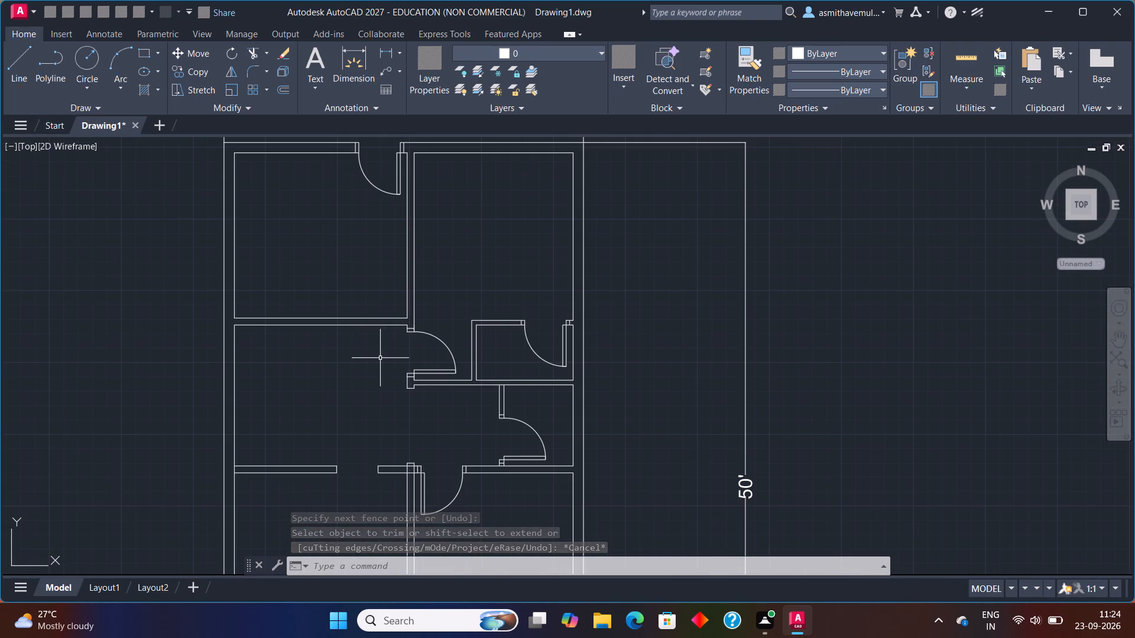
key("l")
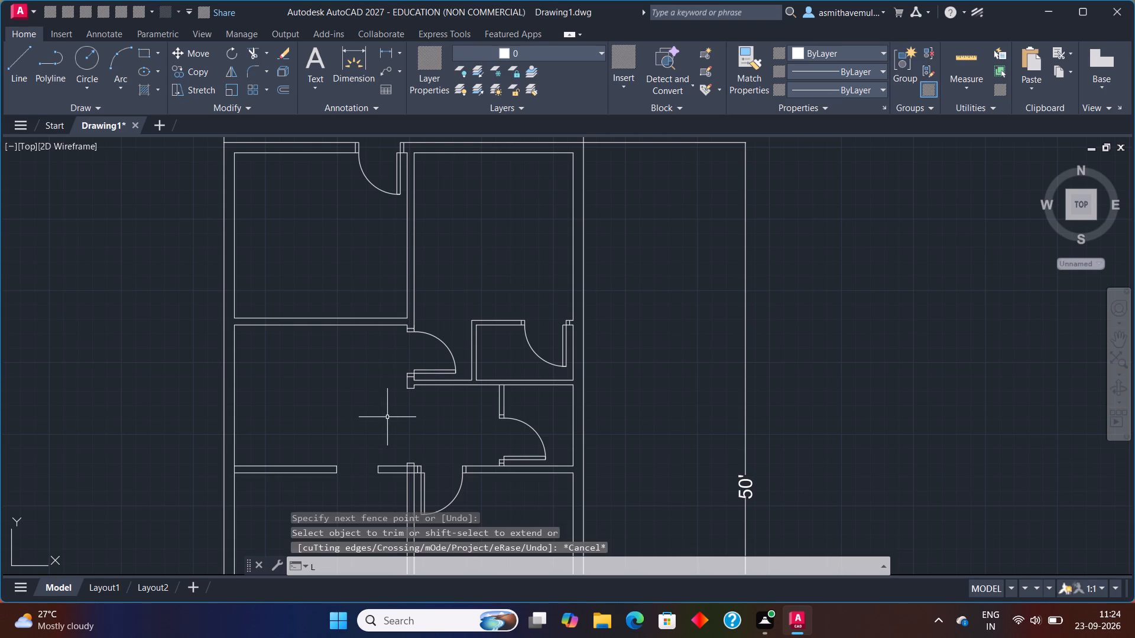
key("Return")
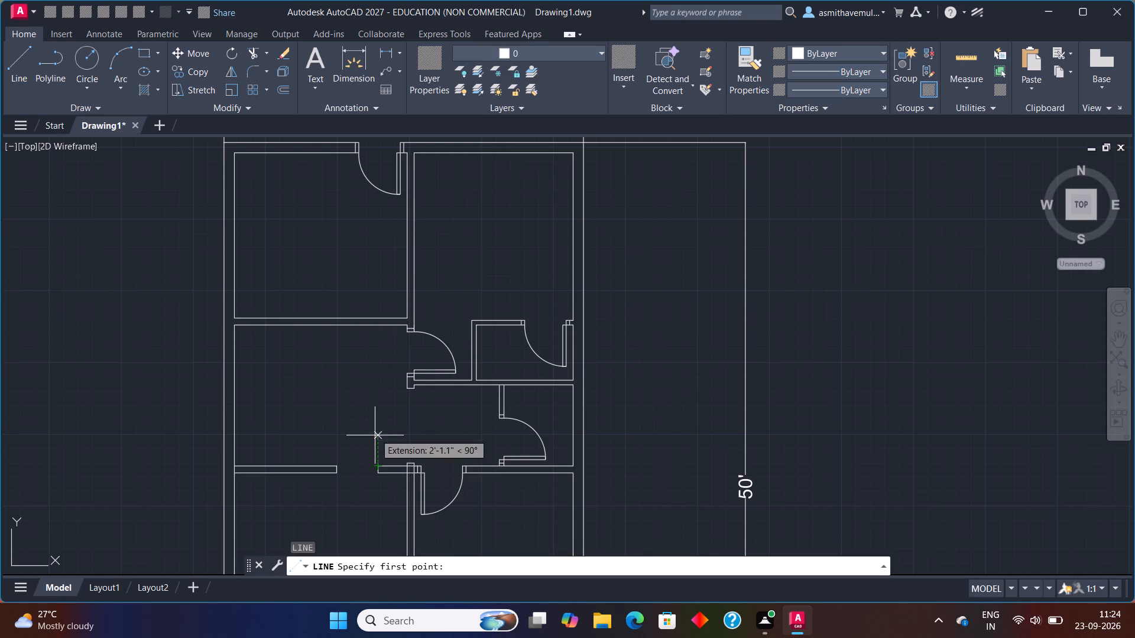
scroll(379, 327, "up", 2)
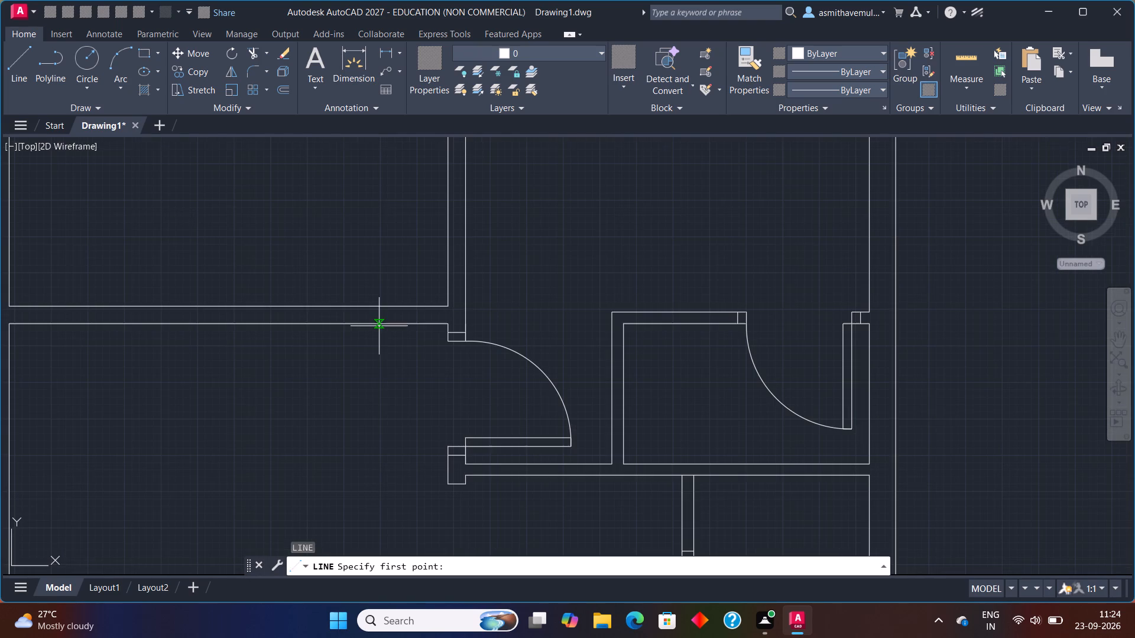
left_click(379, 323)
left_click(379, 305)
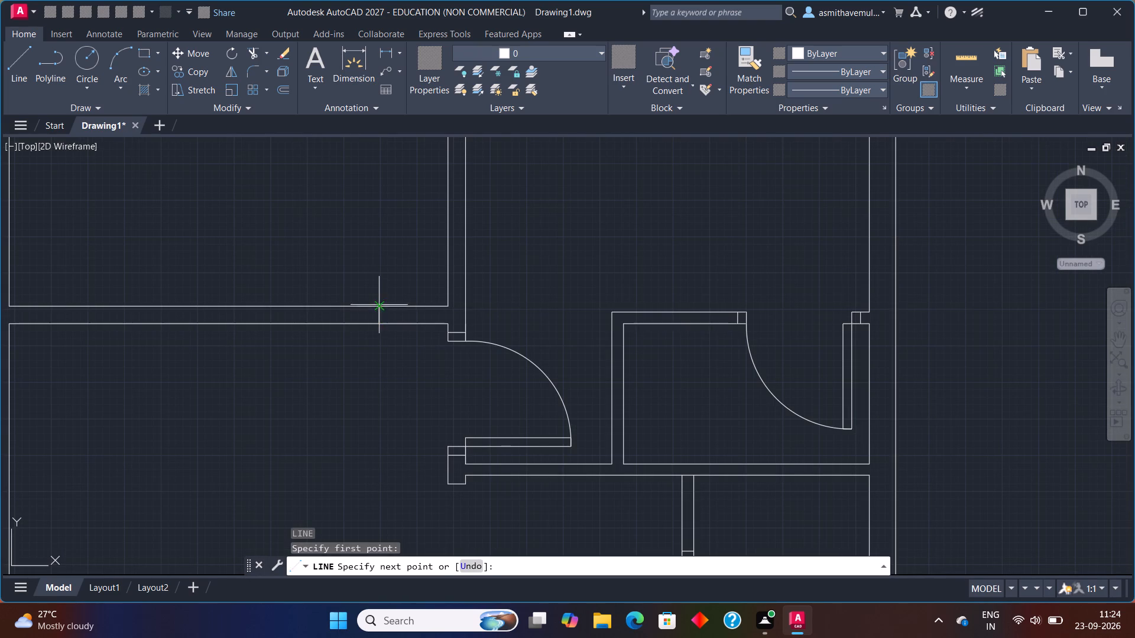
key("Escape")
Offset the short line across the upper left room's bottom partition 3' to the left.
key("o")
key("Return")
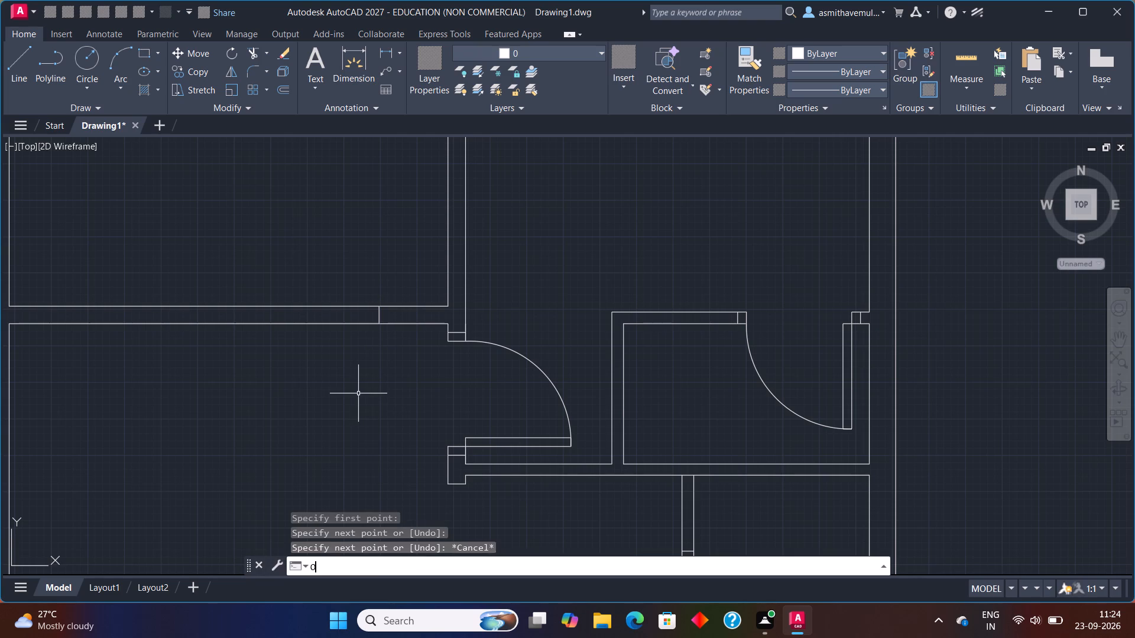
key("3")
key("apostrophe")
key("Return")
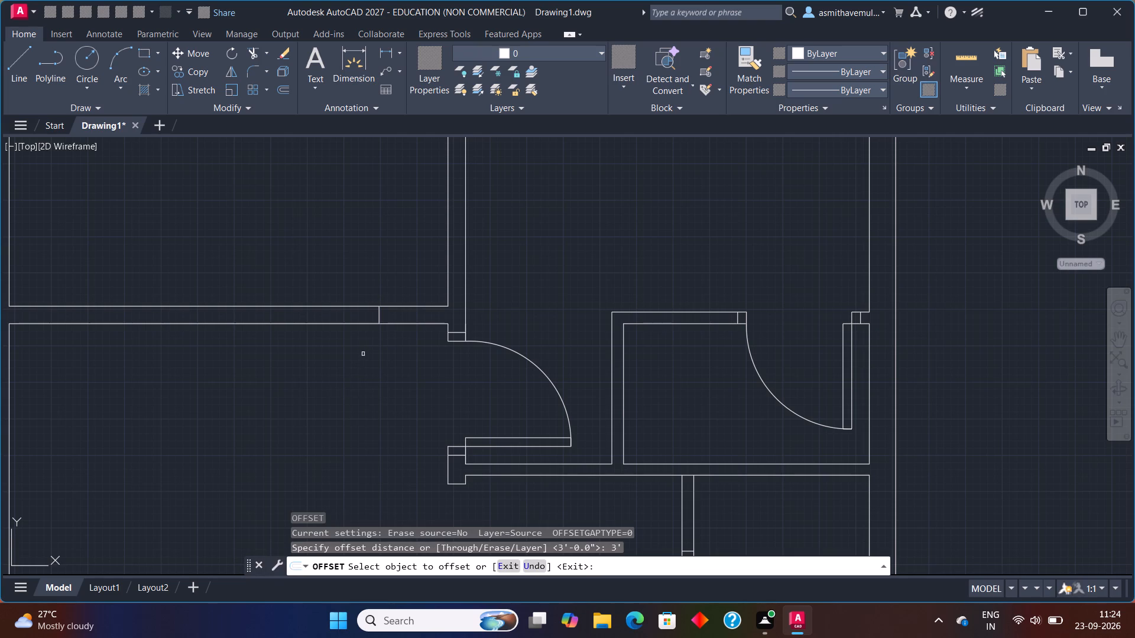
left_click(377, 317)
left_click(331, 314)
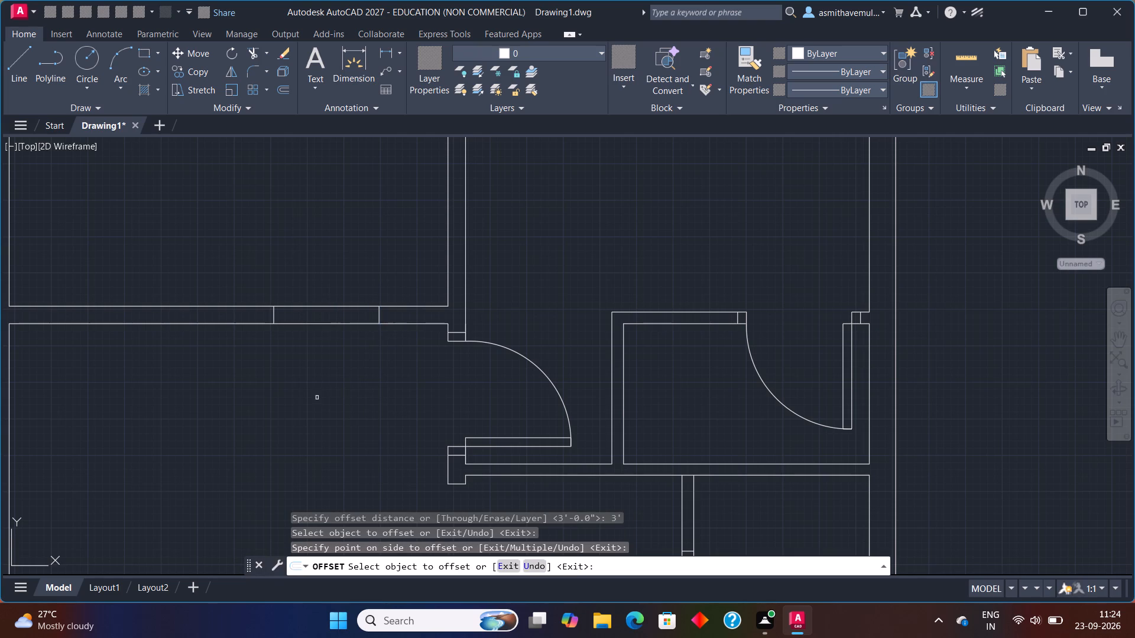
key("Escape")
Trim both lines of the upper left room's bottom partition between the cross lines to leave a 3' opening.
key("t")
key("r")
key("i")
key("m")
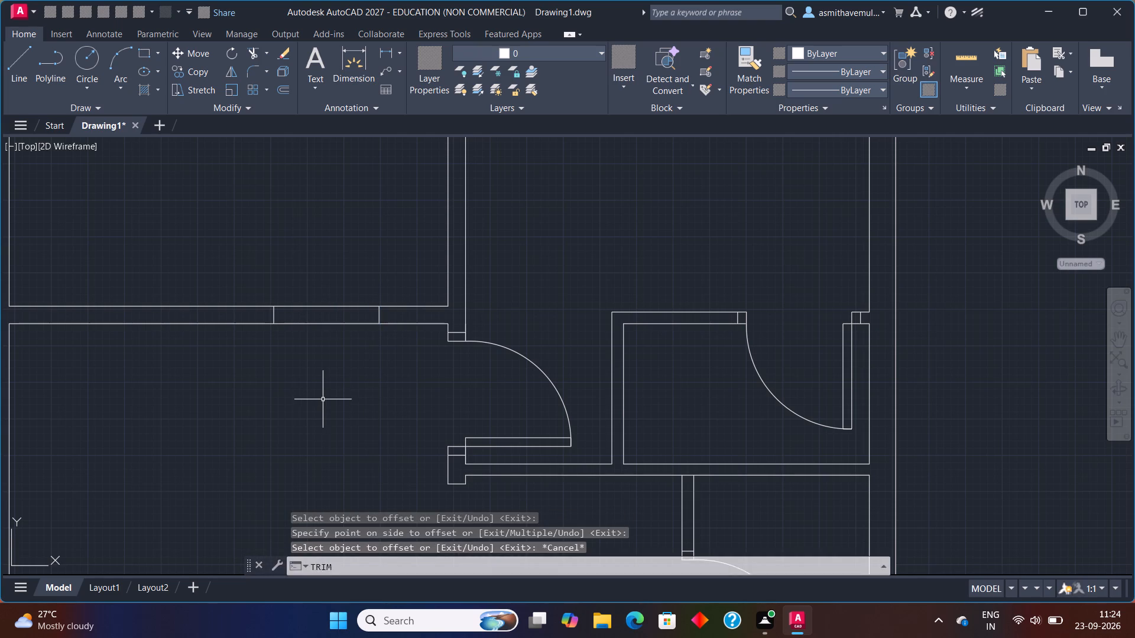
key("Return")
left_click_drag(324, 399, 324, 224)
scroll(324, 239, "down", 2)
scroll(327, 303, "down", 1)
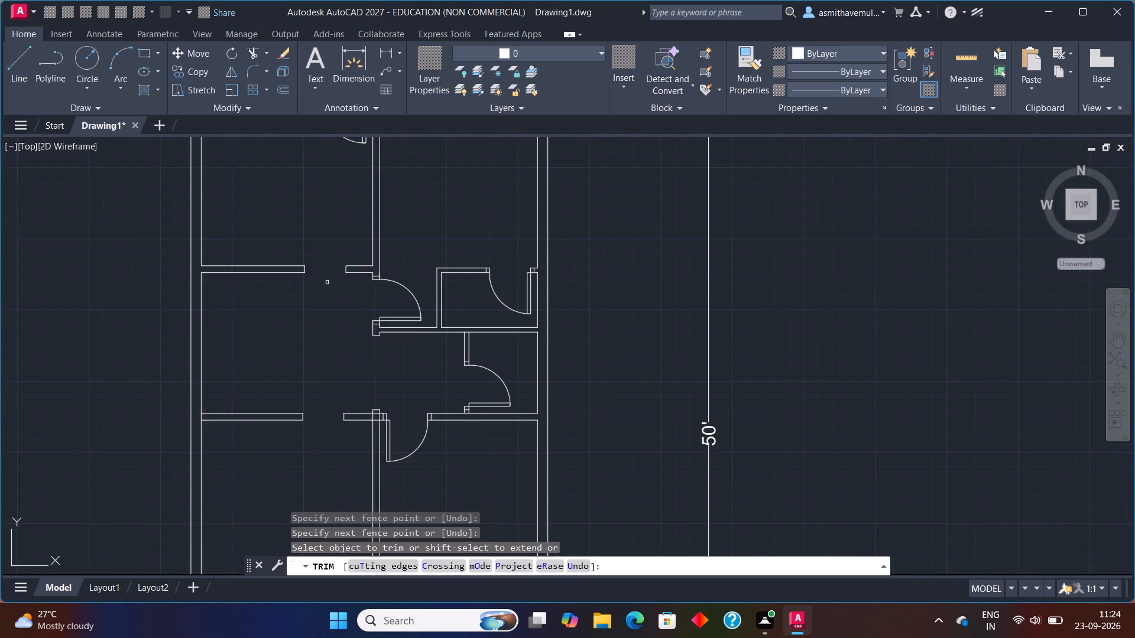
scroll(323, 340, "up", 1)
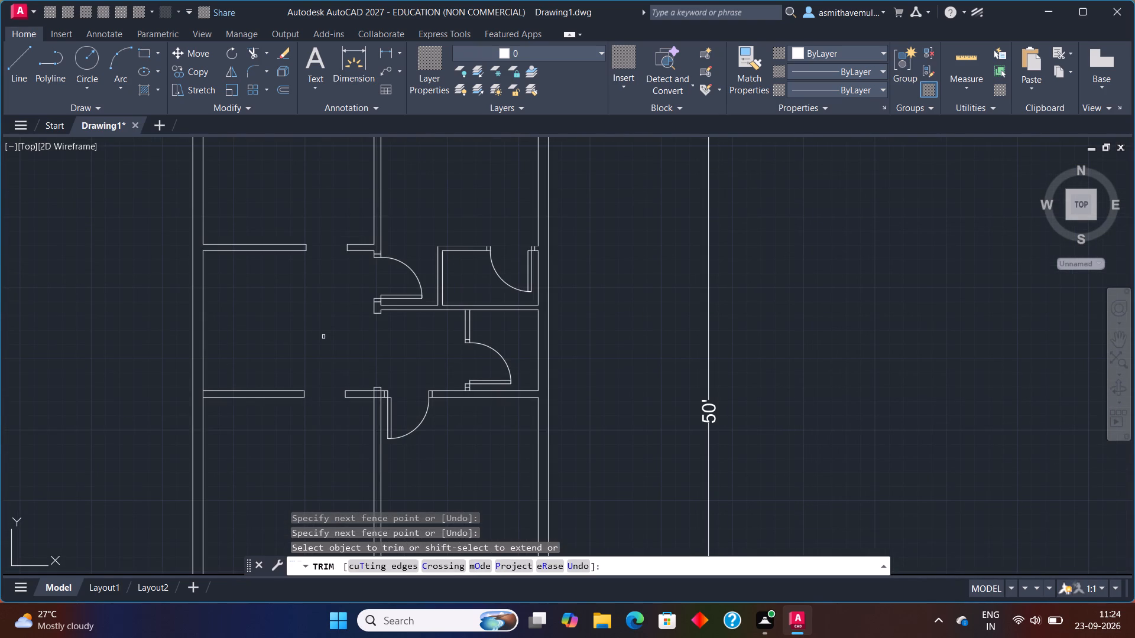
key("Escape")
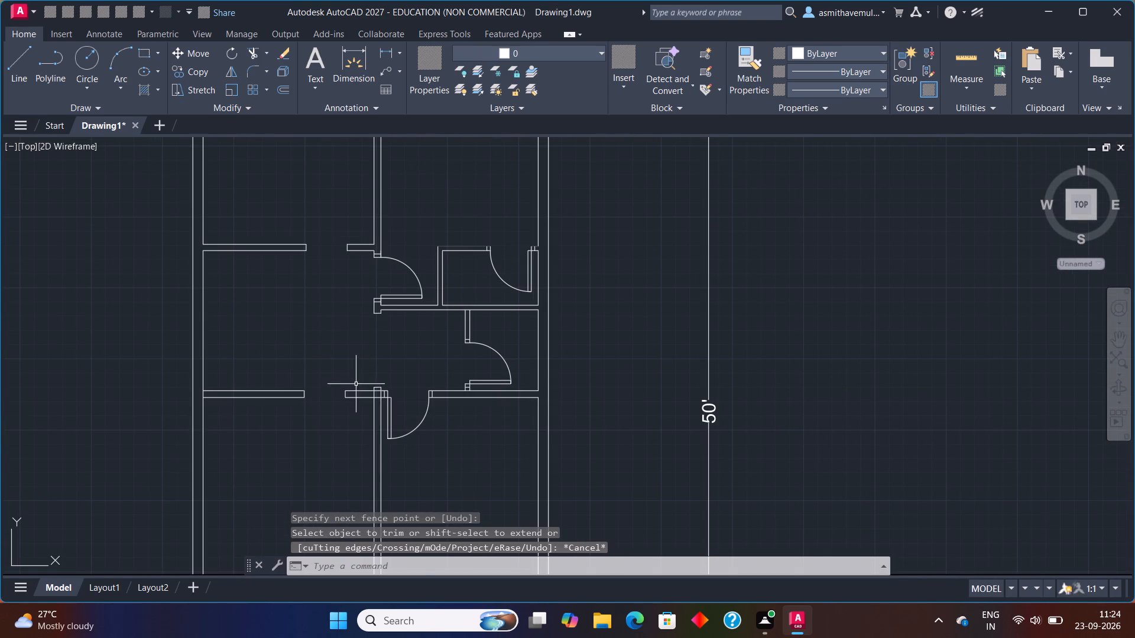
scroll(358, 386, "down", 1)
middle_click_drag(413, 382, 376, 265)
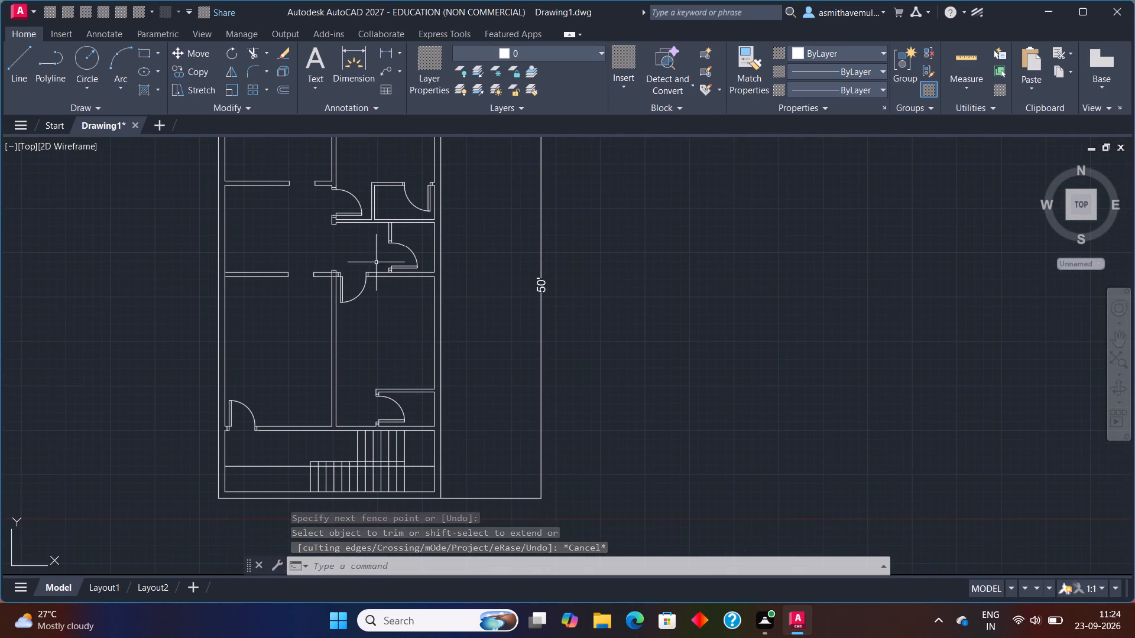
Delete the long horizontal line crossing the staircase area at the bottom of the plan.
middle_click_drag(379, 401, 353, 260)
scroll(349, 295, "up", 1)
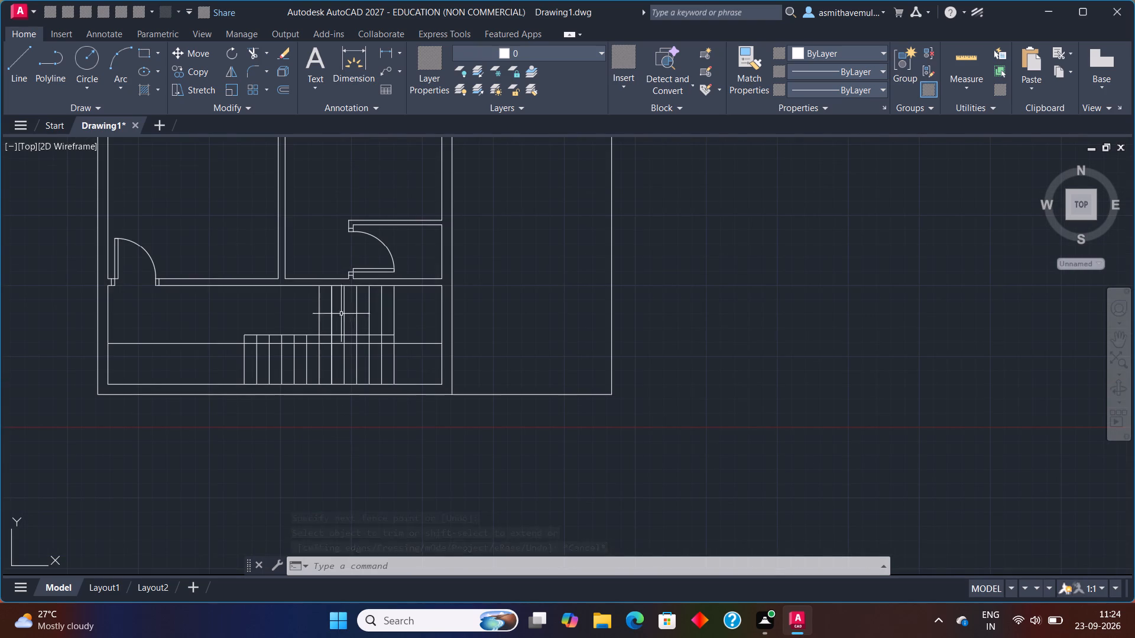
left_click(194, 347)
left_click(194, 347)
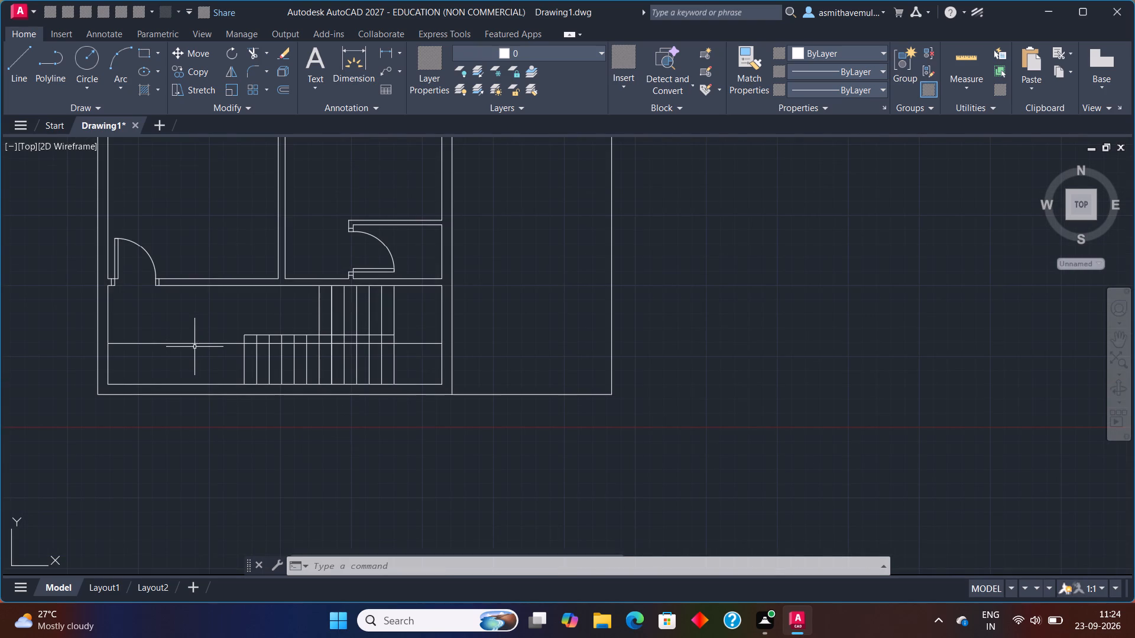
left_click(198, 343)
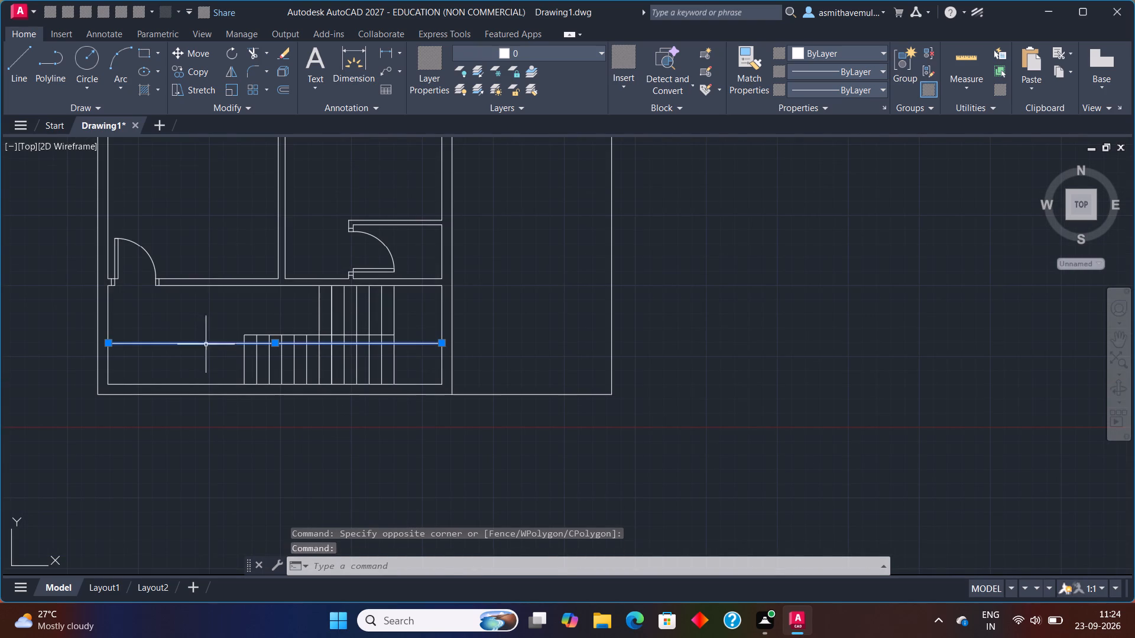
key("Delete")
Draw a 3' by 9" rectangle in the empty space to the right of the floor plan.
scroll(254, 349, "up", 1)
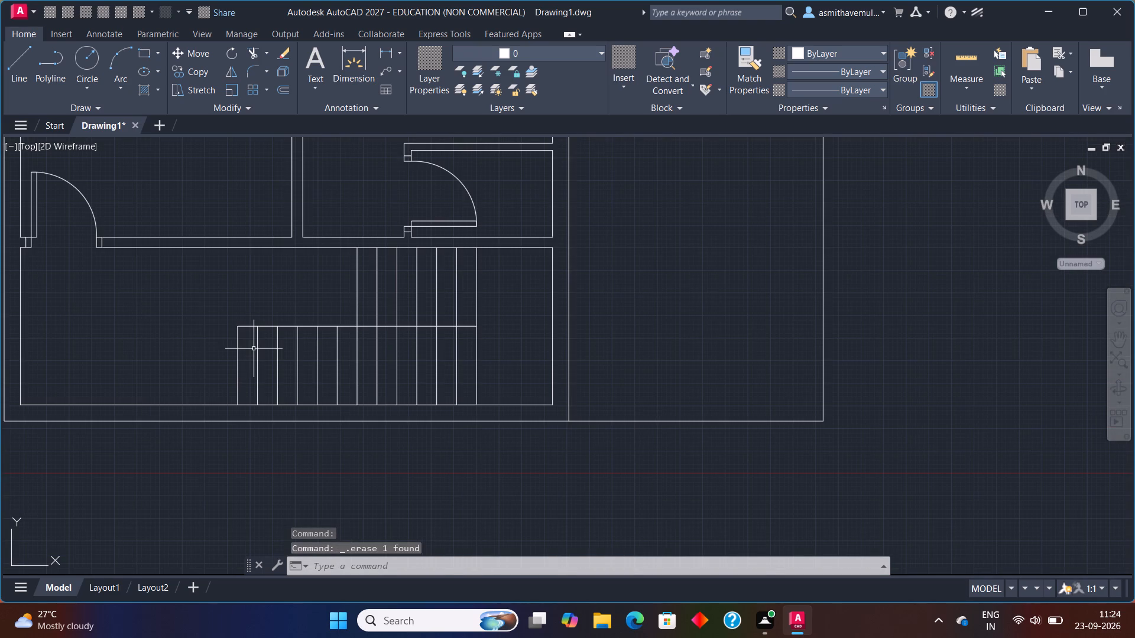
scroll(254, 350, "down", 1)
middle_click_drag(229, 396, 248, 341)
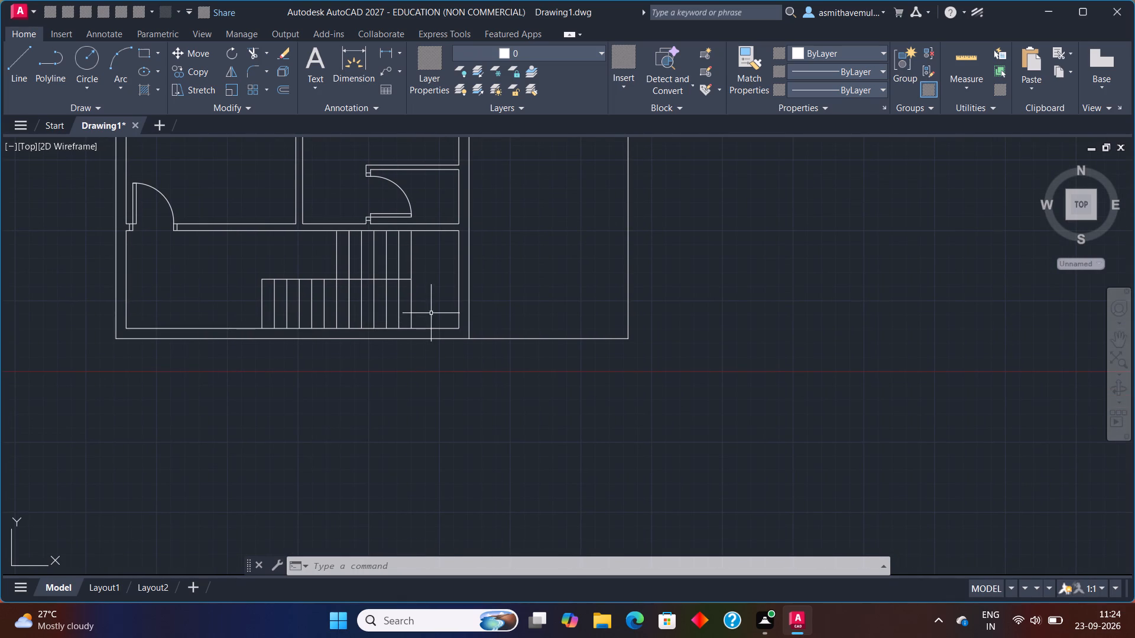
scroll(436, 310, "down", 2)
middle_click_drag(453, 285, 359, 364)
middle_click_drag(476, 313, 363, 389)
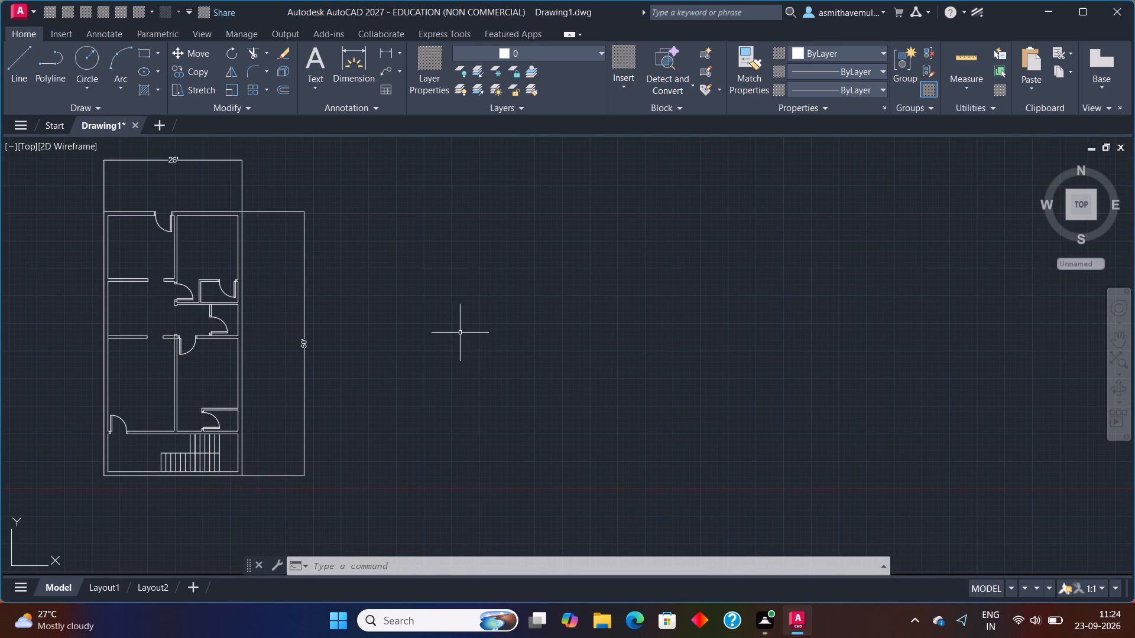
key("r")
key("e")
key("c")
key("Return")
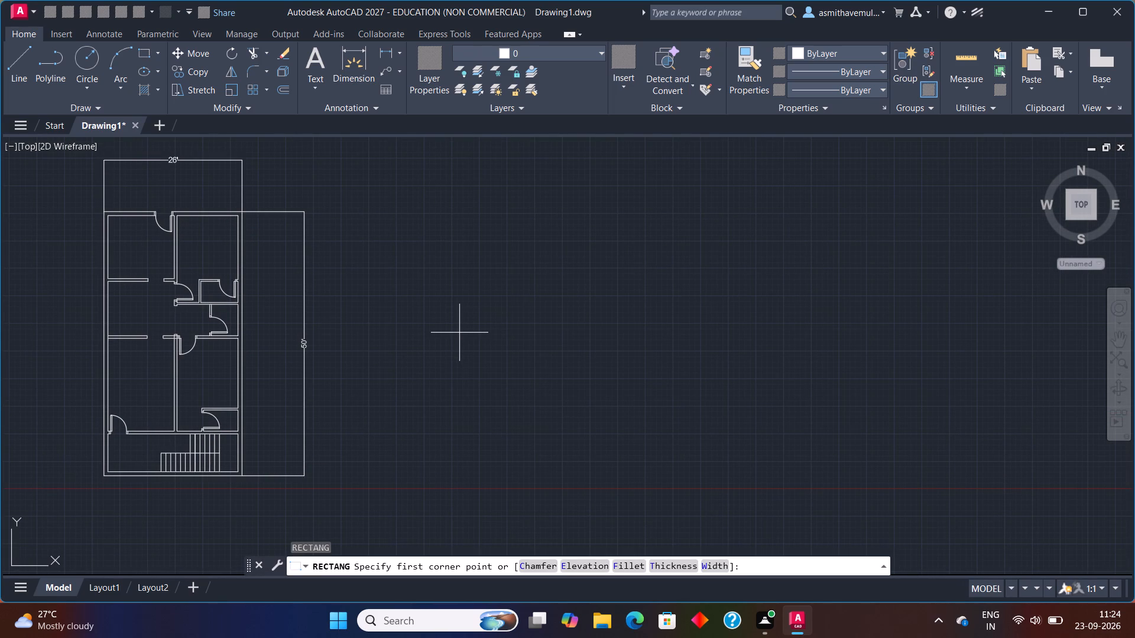
left_click(494, 380)
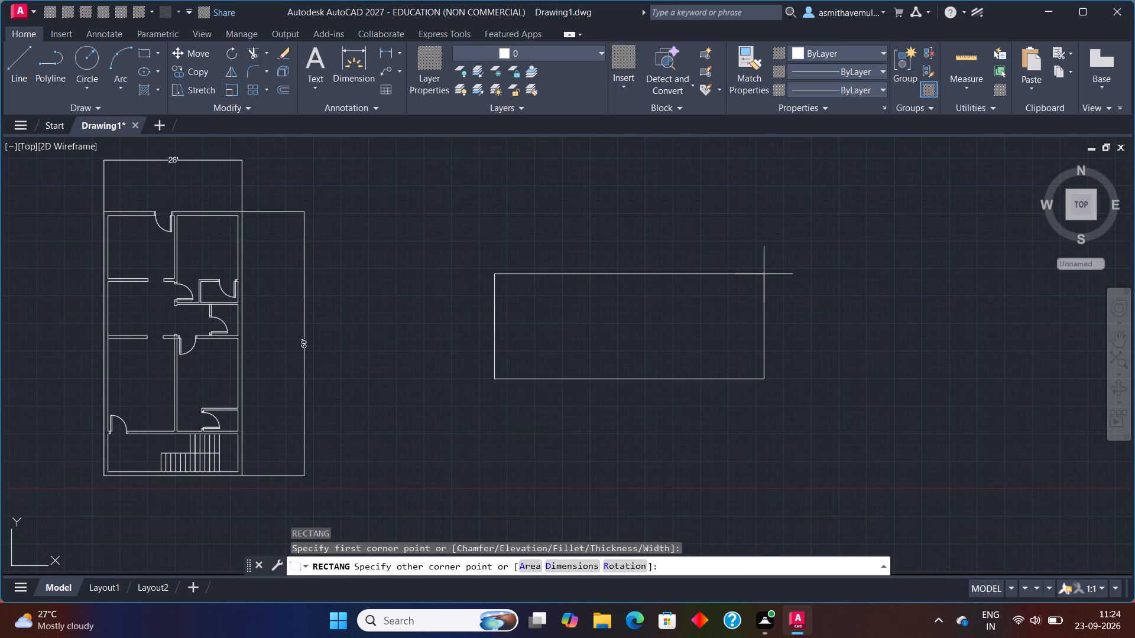
key("3")
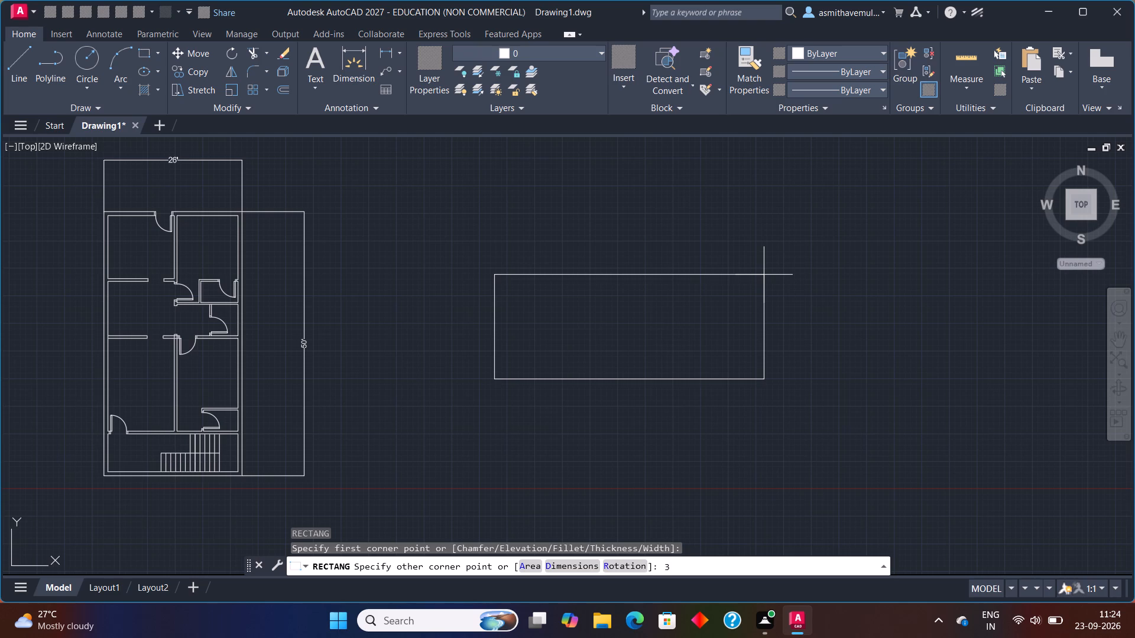
key("BackSpace")
key("d")
key("Return")
type("3'")
key("Return")
type("9\"")
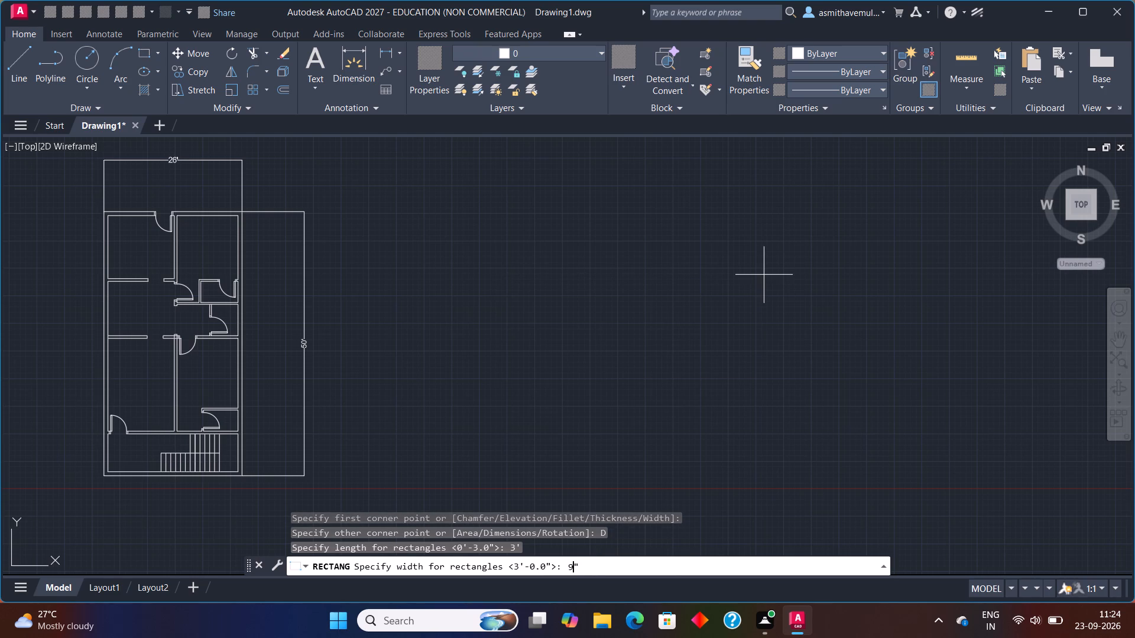
key("Return")
left_click(764, 272)
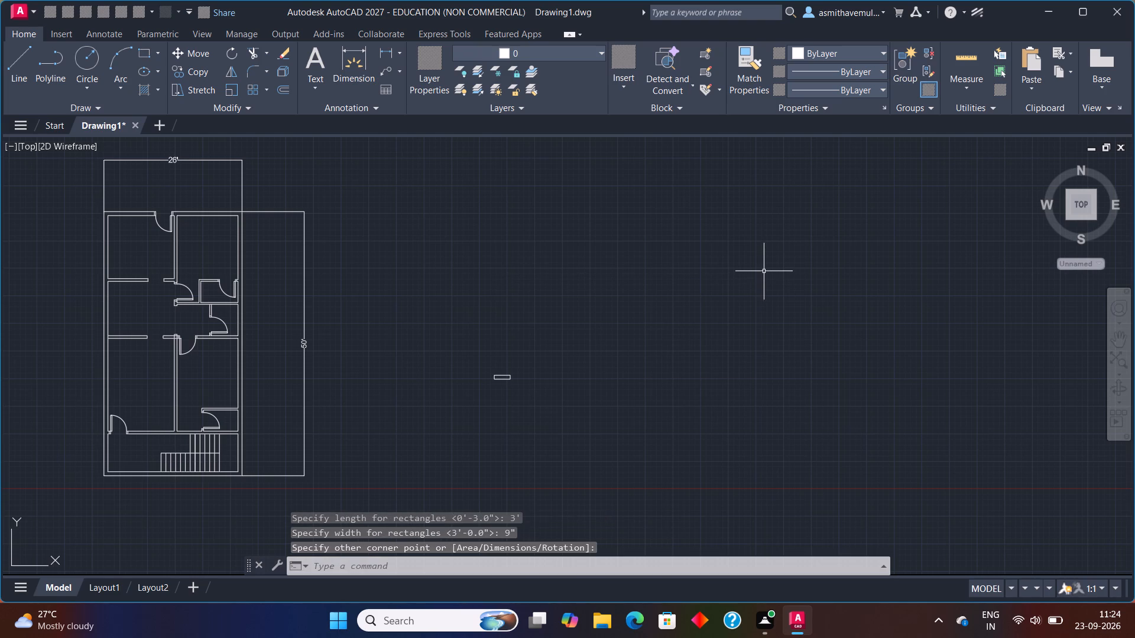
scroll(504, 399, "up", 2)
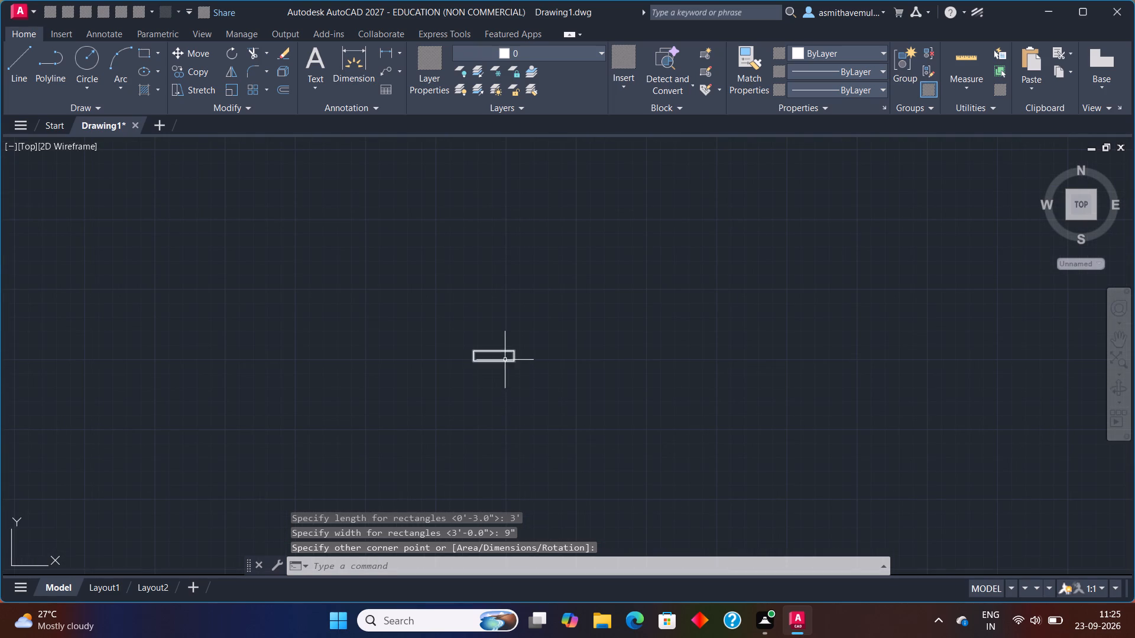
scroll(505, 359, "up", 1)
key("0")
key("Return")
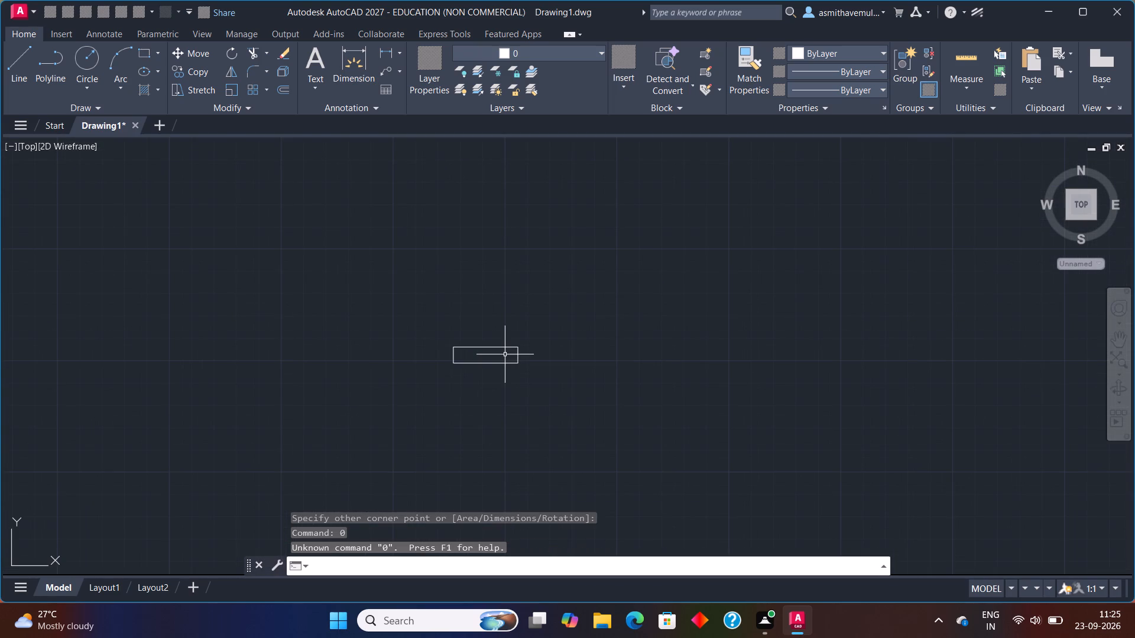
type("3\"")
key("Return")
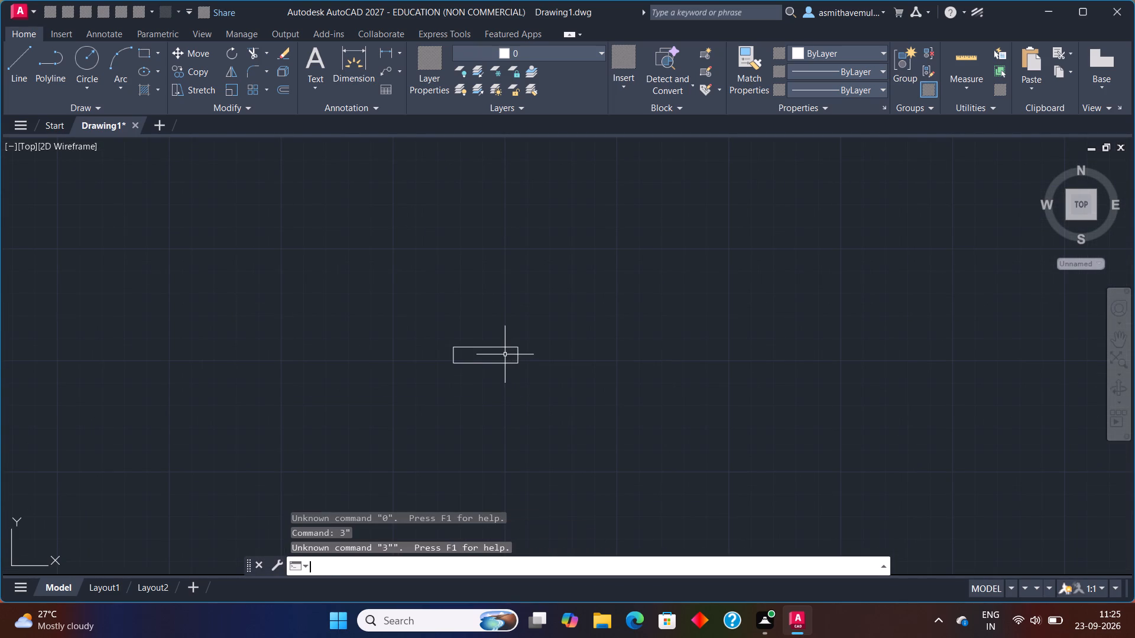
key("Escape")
Explode the 3' by 9" rectangle into separate lines.
left_click_drag(526, 351, 521, 349)
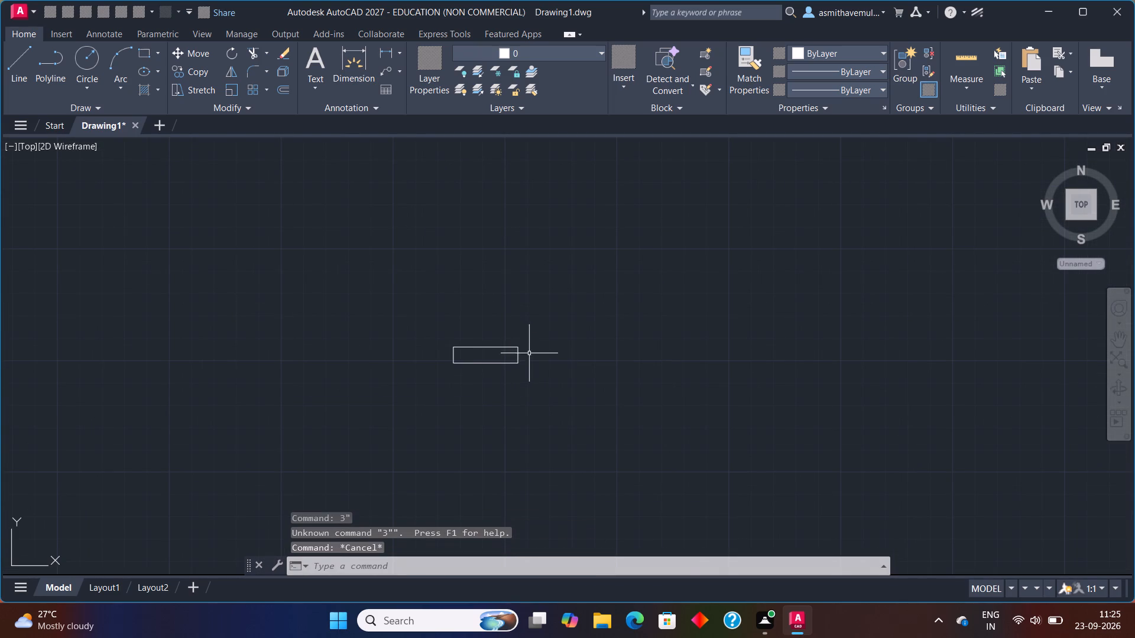
left_click_drag(521, 349, 447, 376)
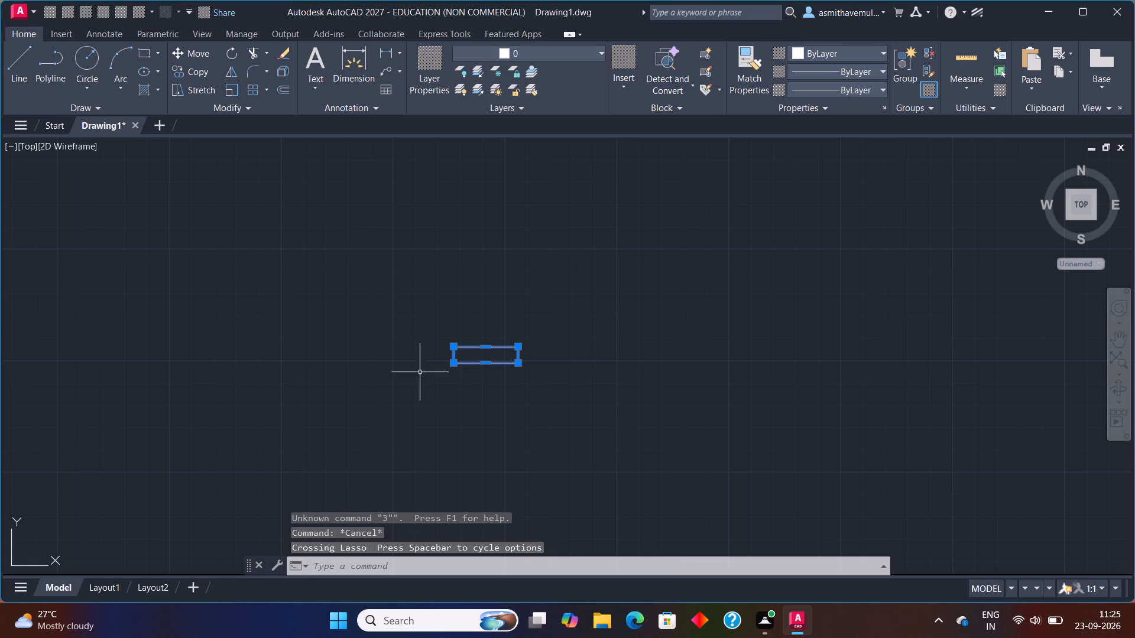
key("x")
key("Return")
Offset both short sides of the exploded rectangle 3" outward.
key("o")
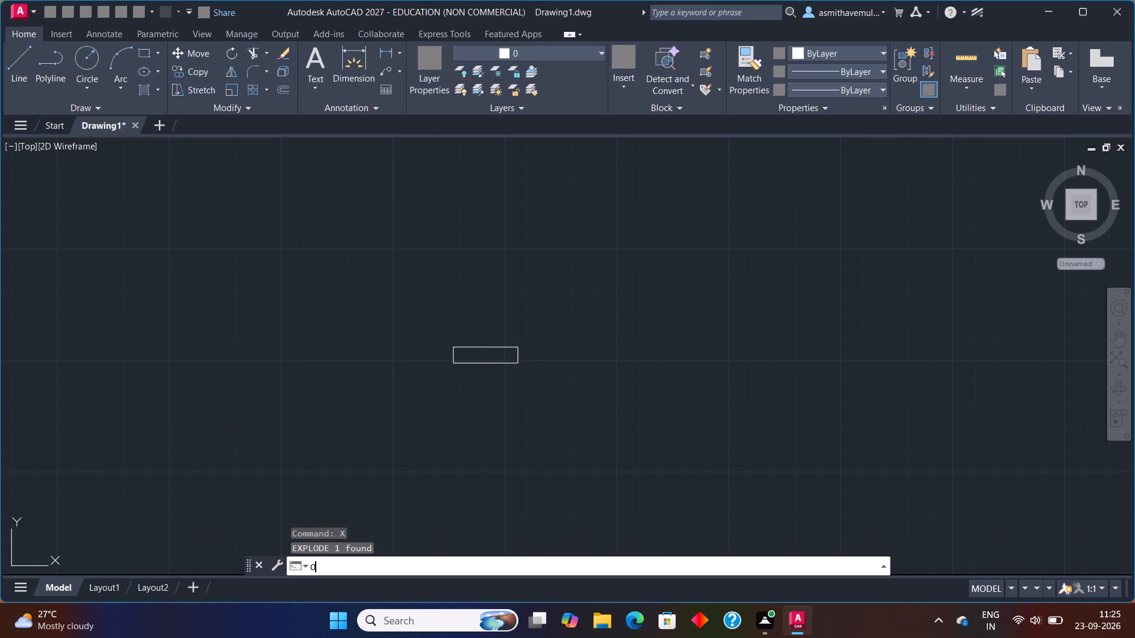
key("Return")
key("3")
key("shift+quotedbl")
key("Return")
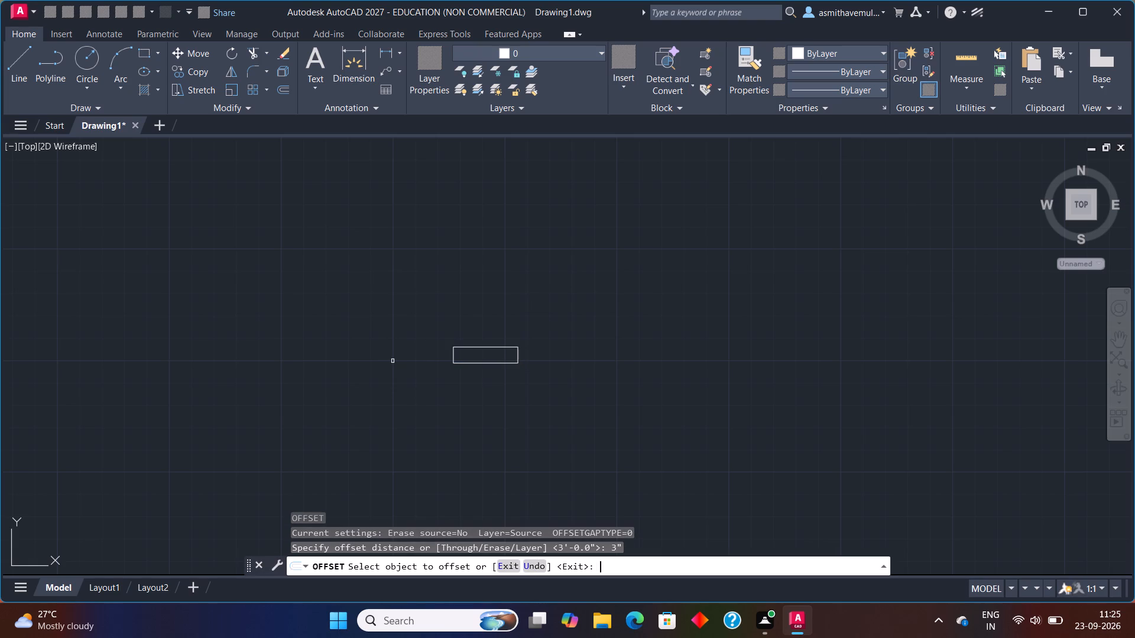
scroll(465, 367, "up", 1)
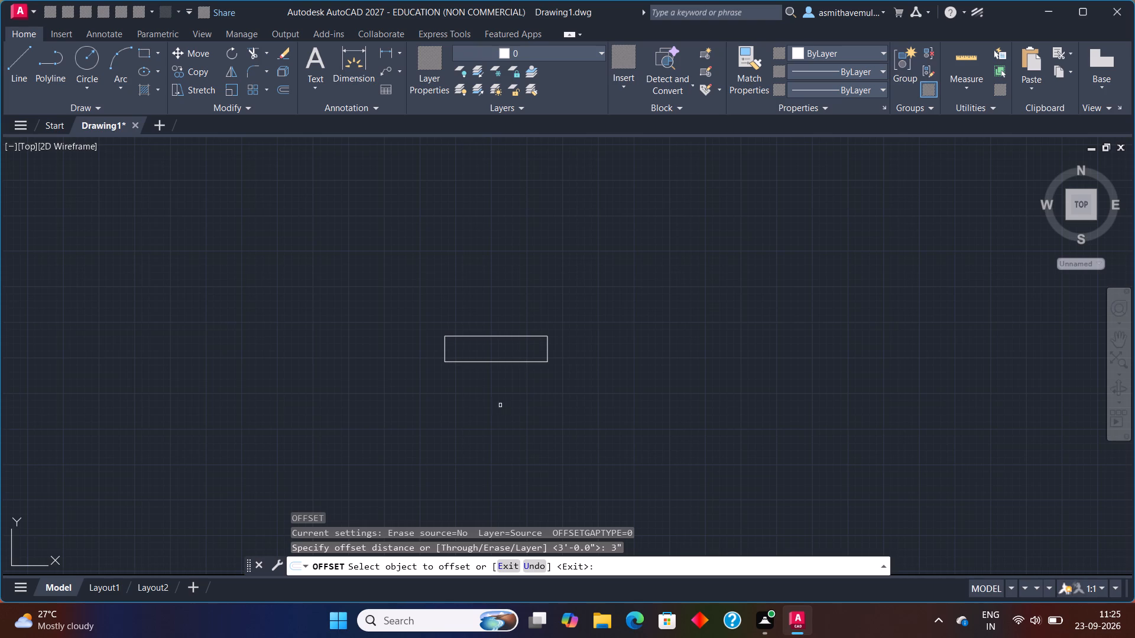
left_click(544, 350)
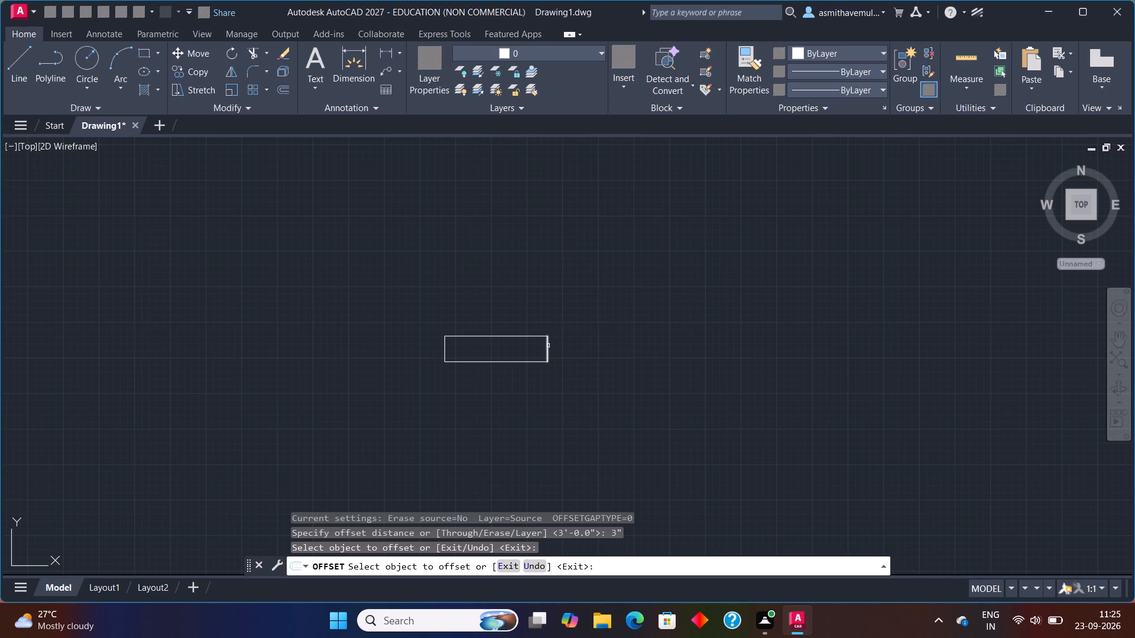
left_click(547, 346)
left_click(579, 329)
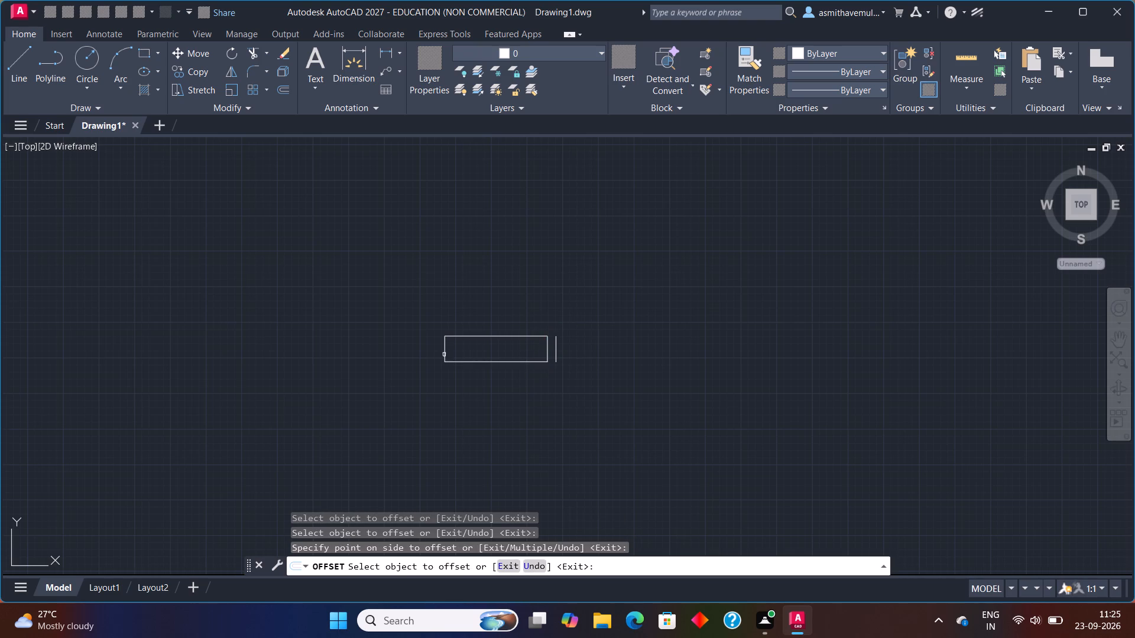
left_click(446, 349)
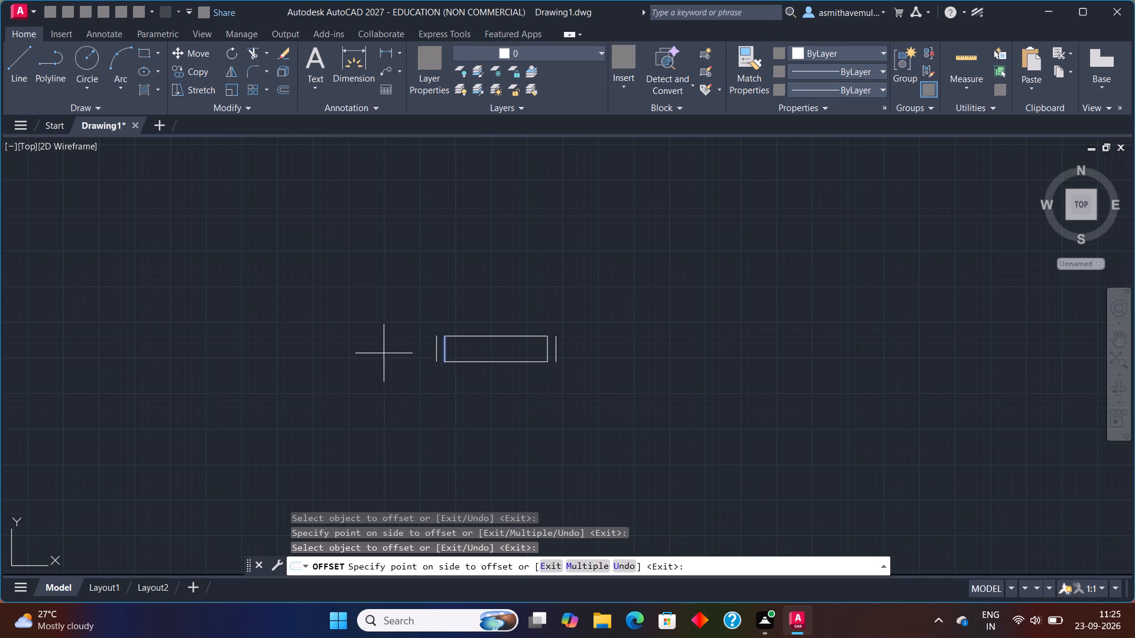
left_click(383, 354)
key("Escape")
Draw a horizontal centre line between the midpoints of the rectangle's two short sides.
scroll(449, 366, "up", 1)
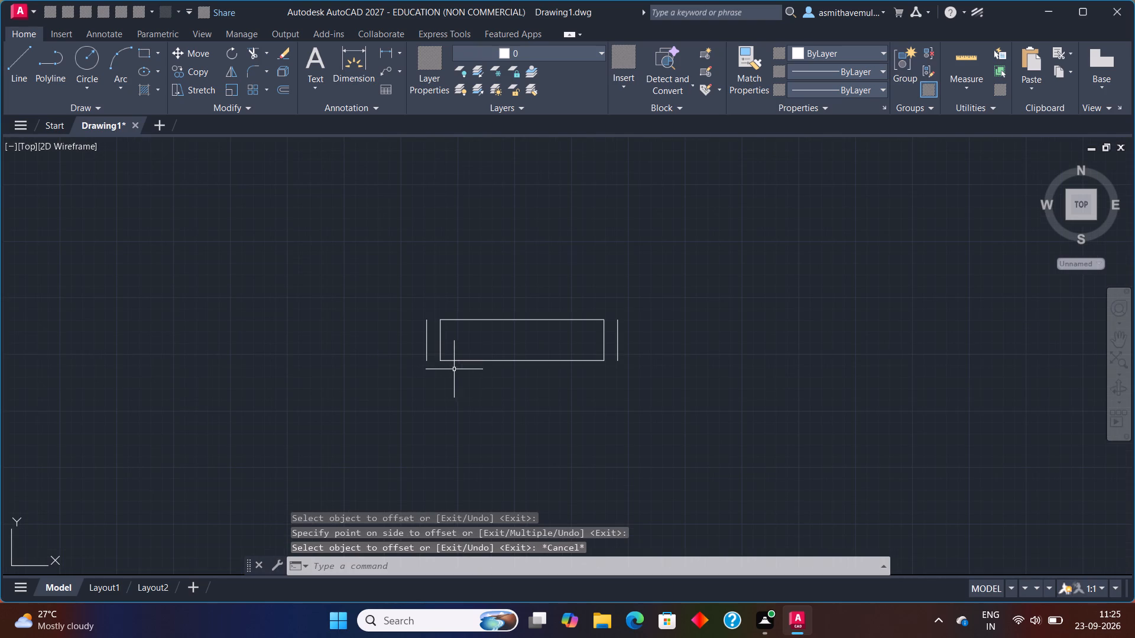
key("l")
key("Return")
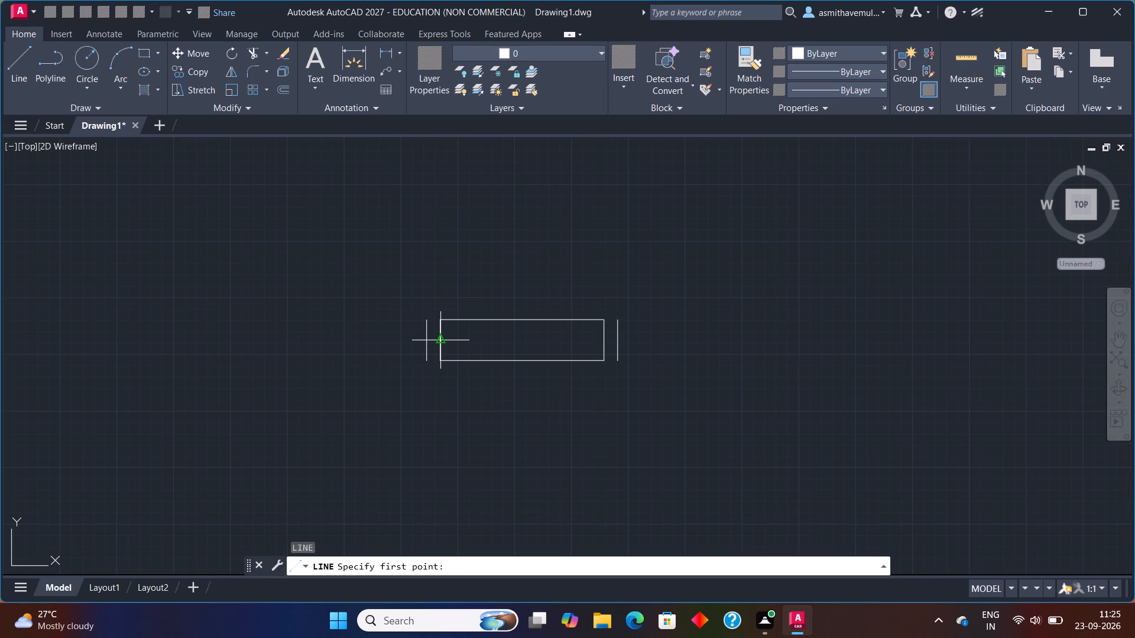
left_click(442, 340)
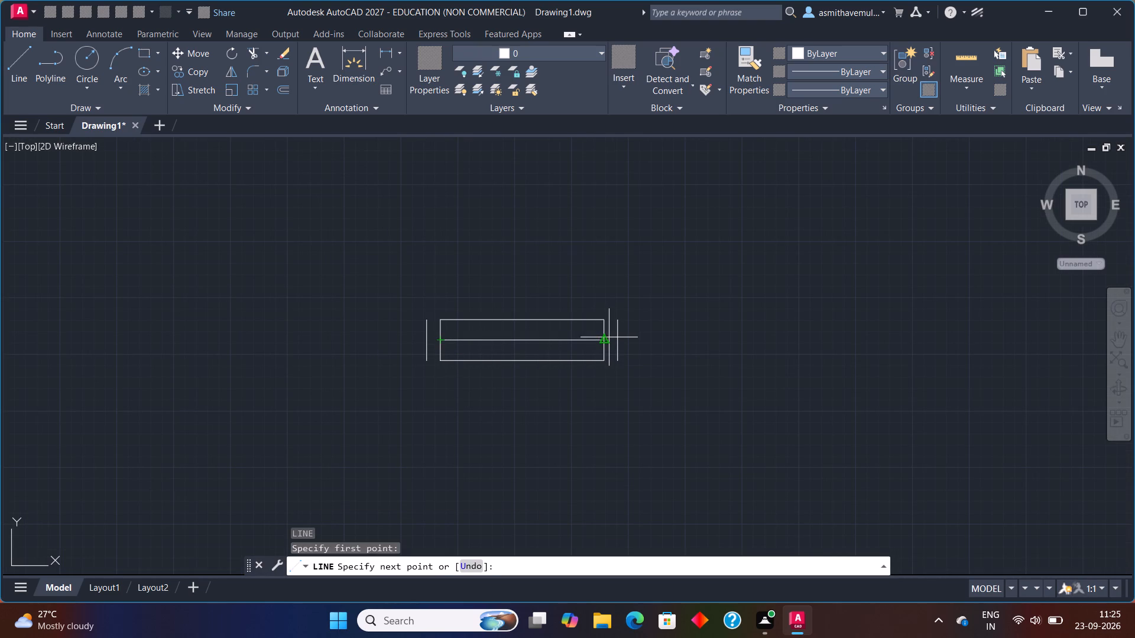
left_click(604, 341)
key("Escape")
Offset the rectangle's horizontal centre line 3" downward.
key("o")
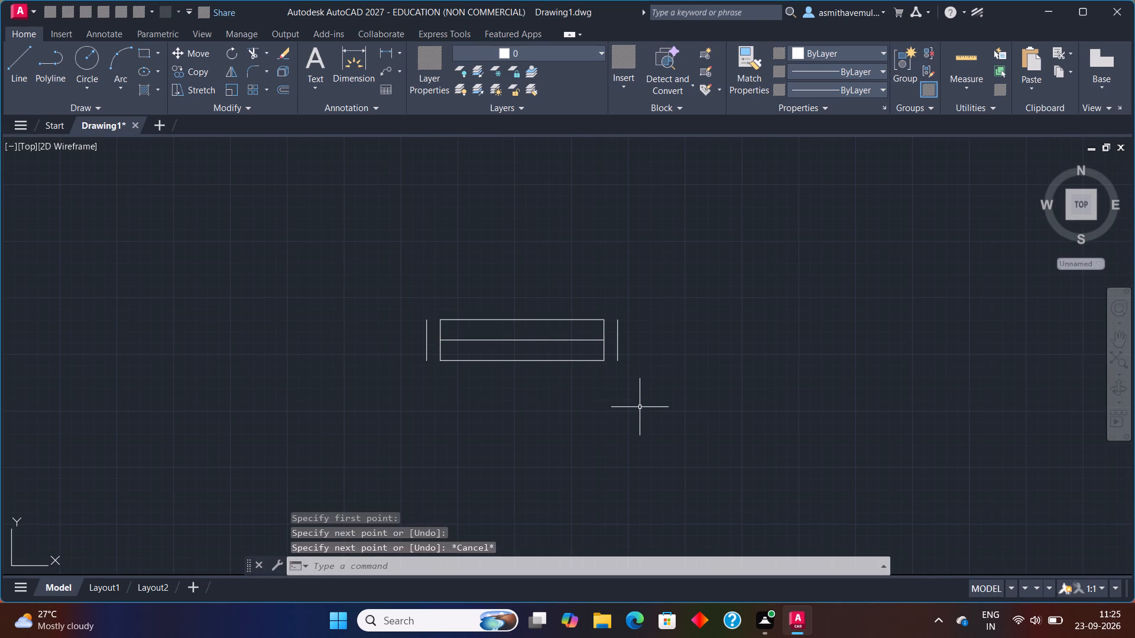
key("Return")
key("3")
key("shift+quotedbl")
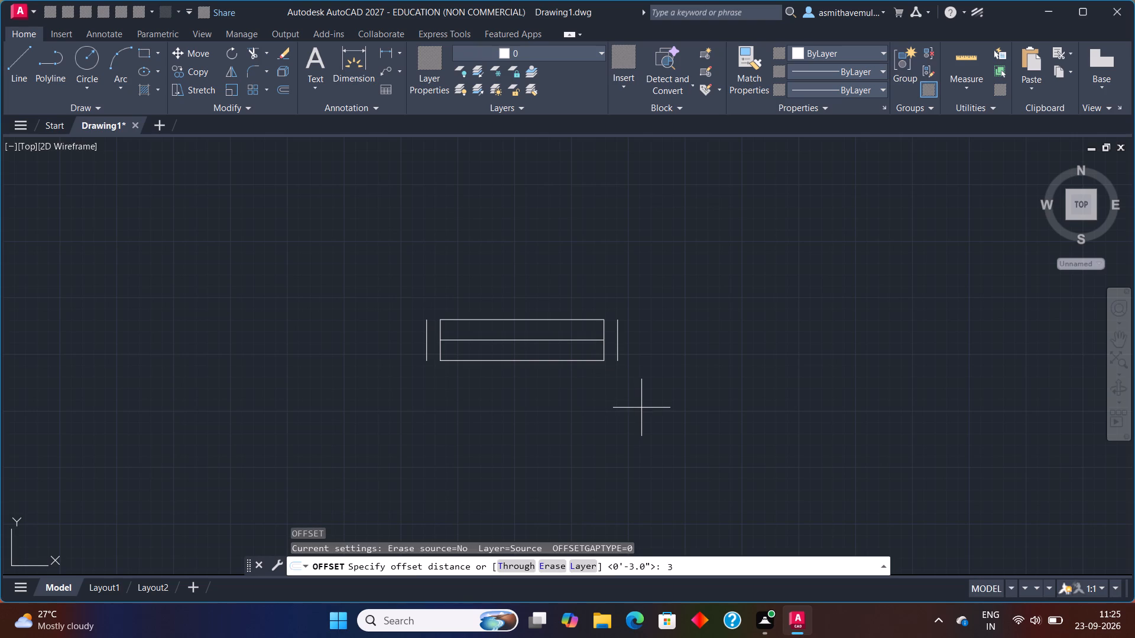
key("Return")
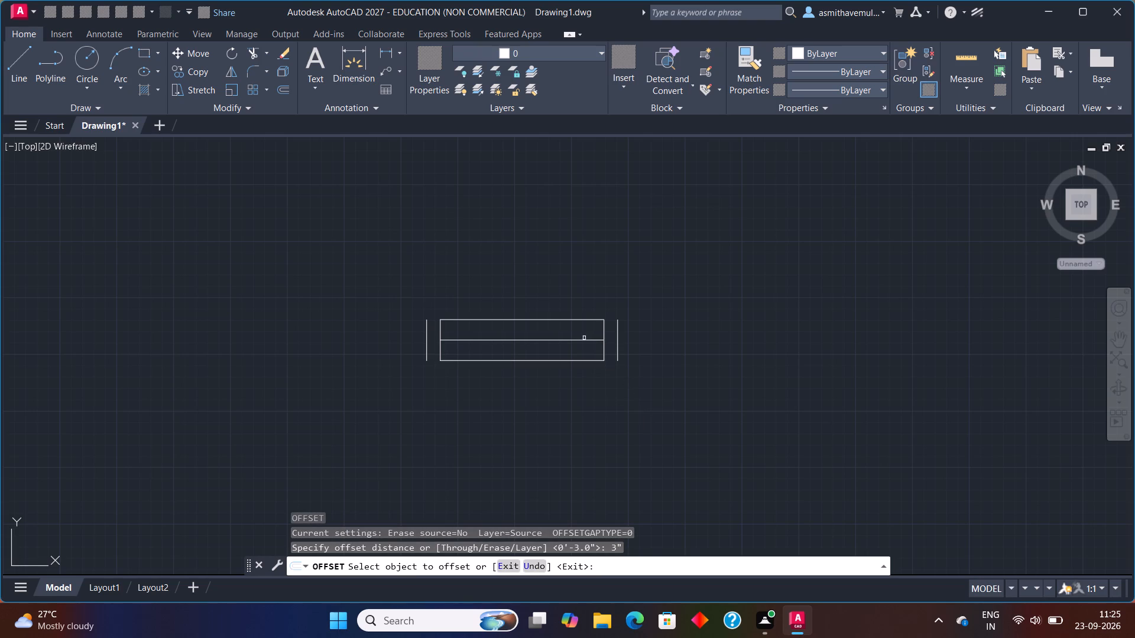
left_click(584, 339)
left_click(583, 350)
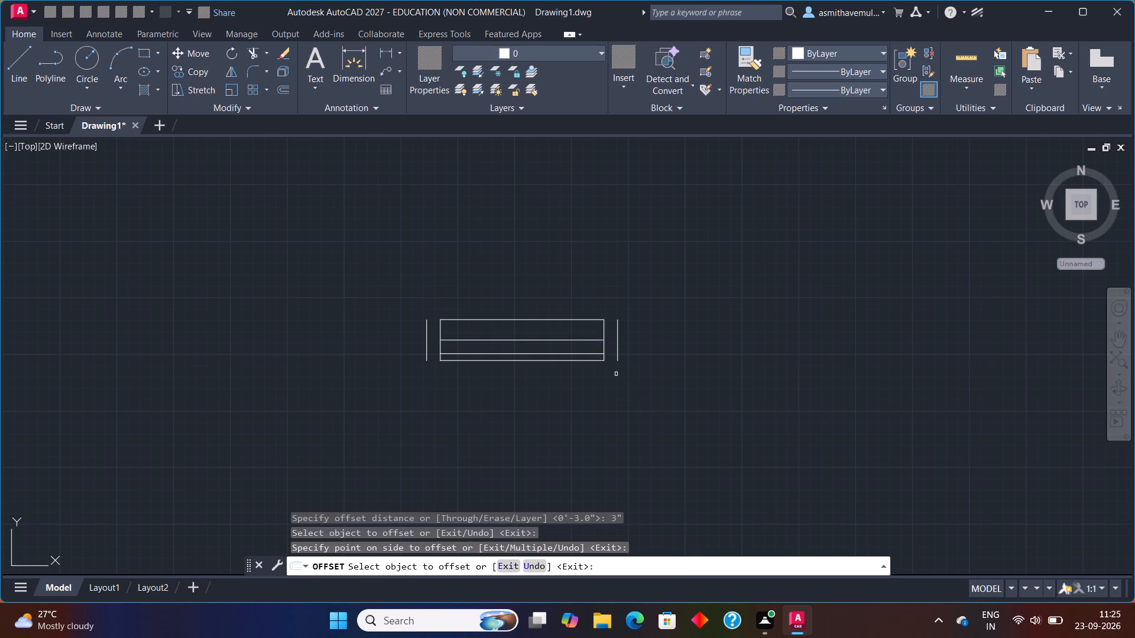
key("Escape")
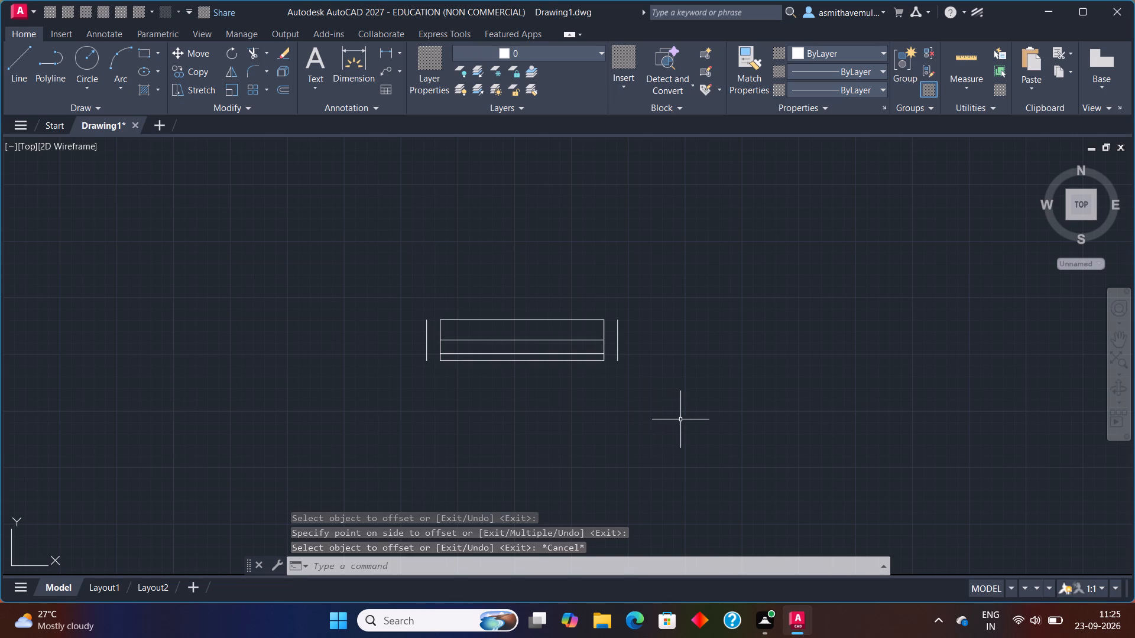
Copy the complete 3' by 9" window symbol, with its offset end lines, to nine free spots around the original.
left_click_drag(756, 384, 348, 388)
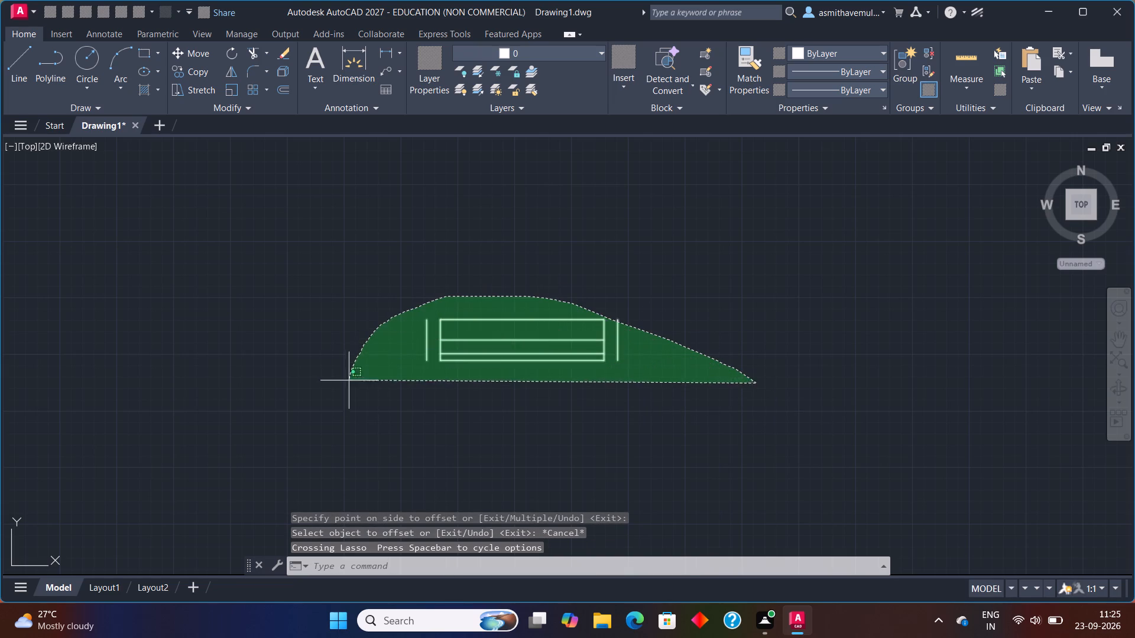
left_click_drag(348, 388, 347, 390)
key("c")
key("o")
key("p")
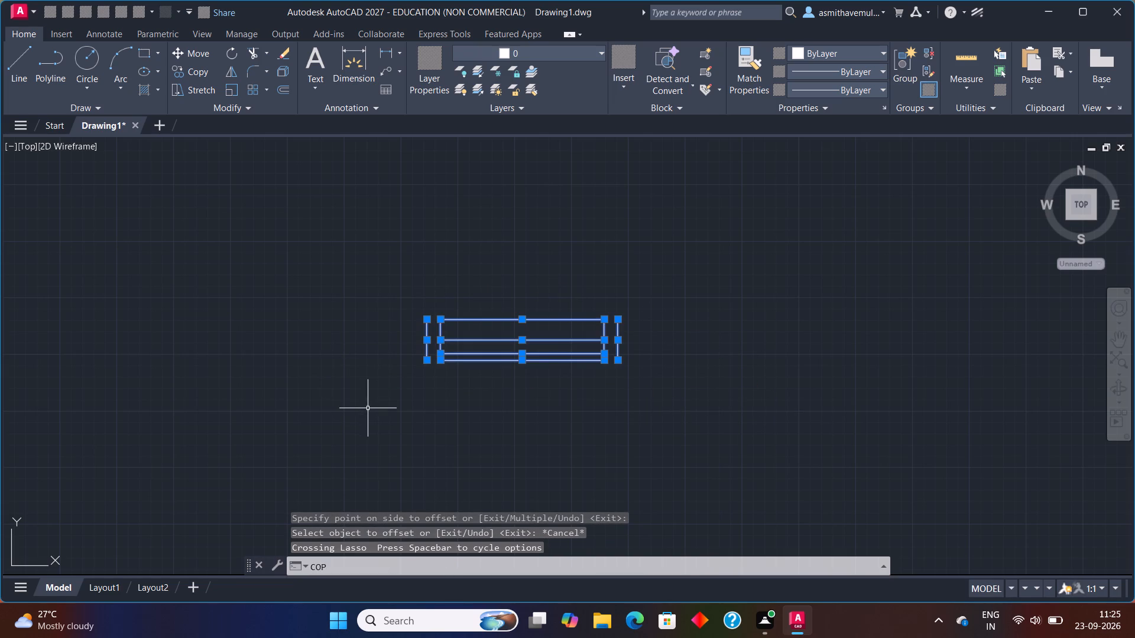
key("y")
key("Return")
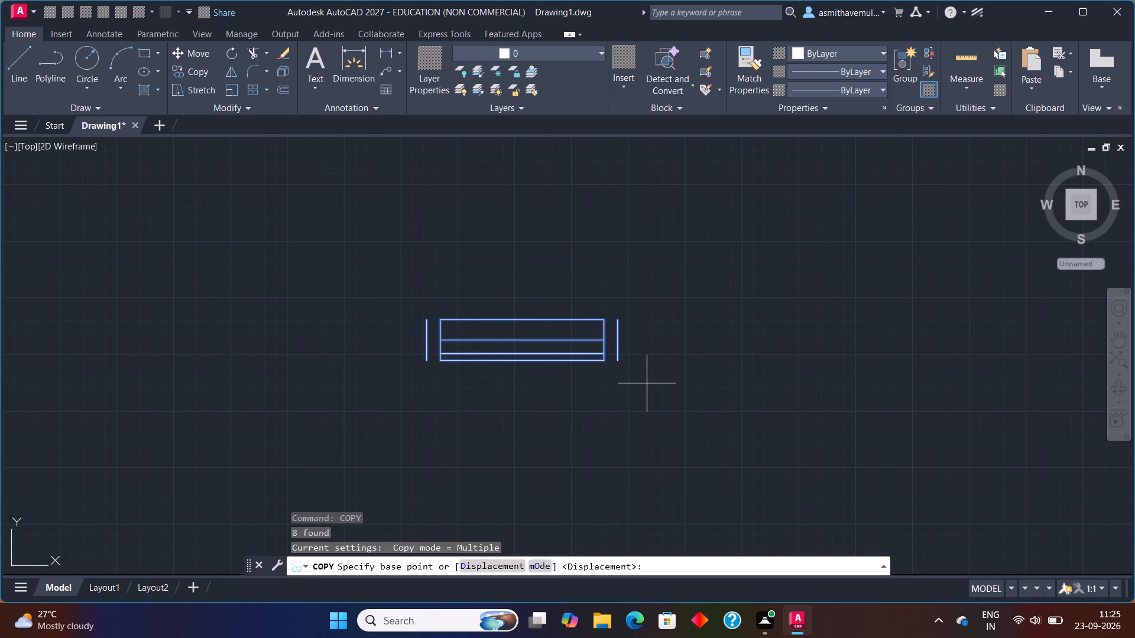
left_click(613, 359)
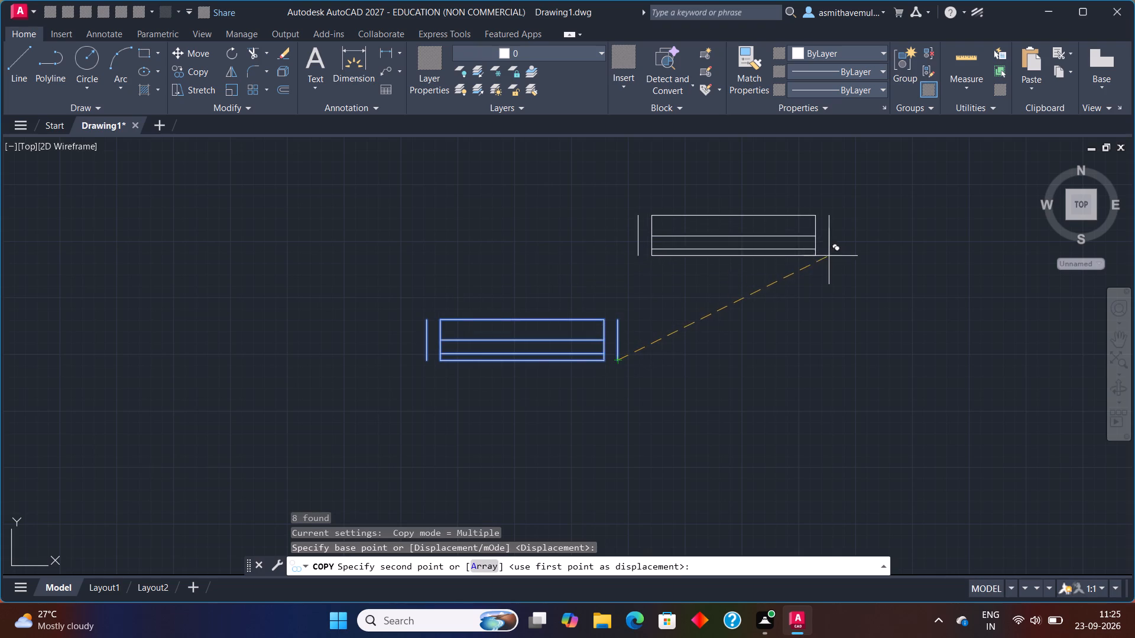
left_click(833, 253)
left_click(887, 333)
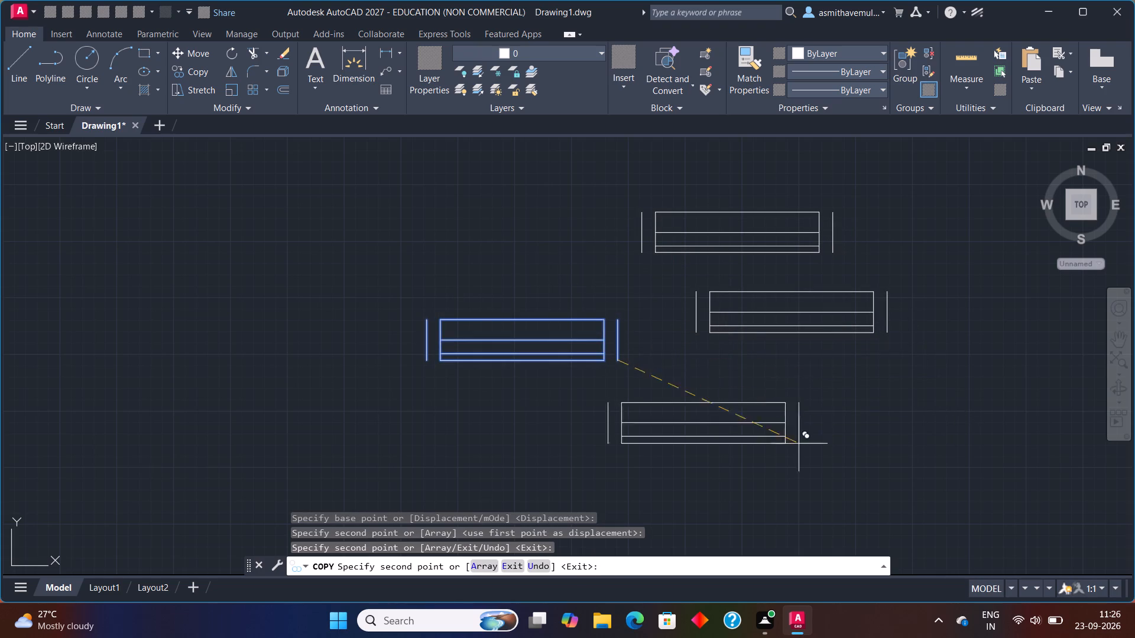
left_click(510, 224)
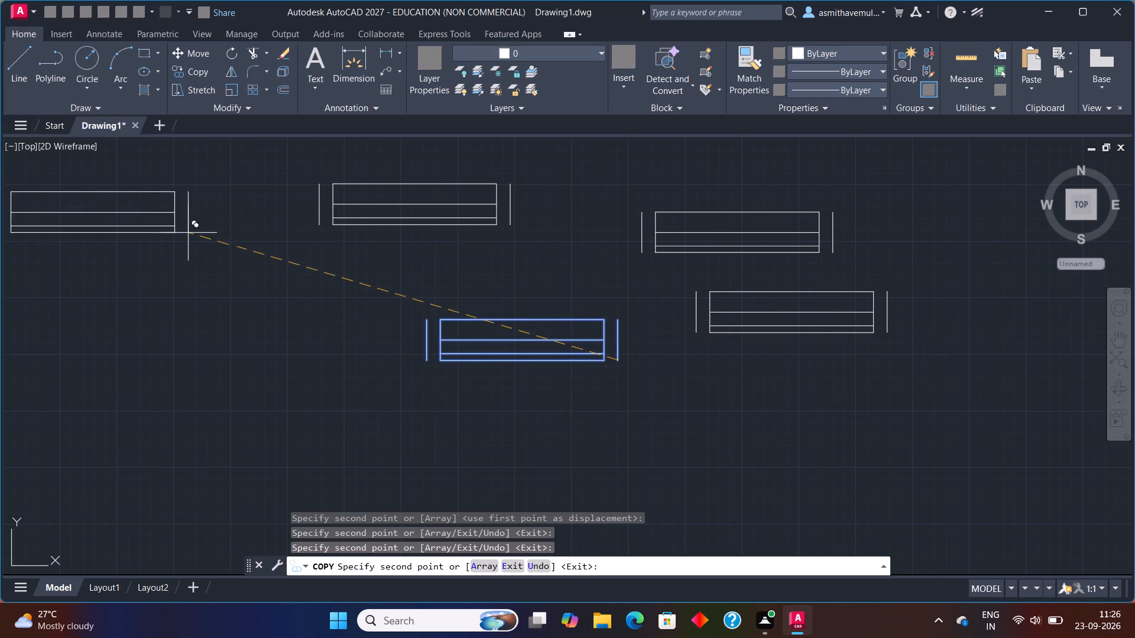
left_click(205, 235)
left_click(241, 346)
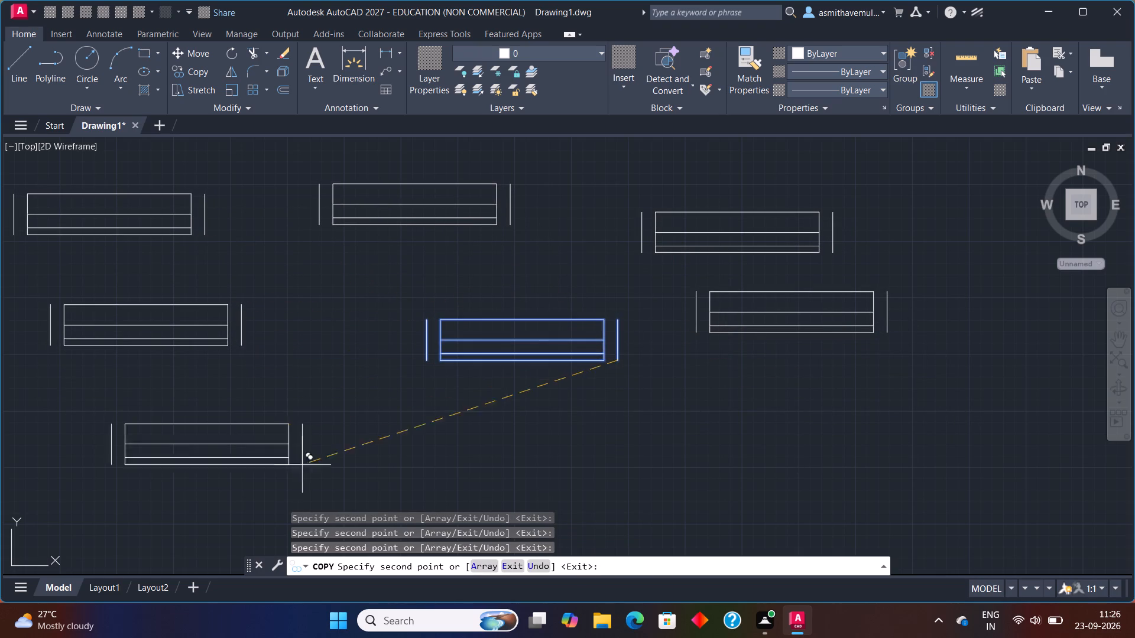
left_click(309, 476)
left_click(651, 470)
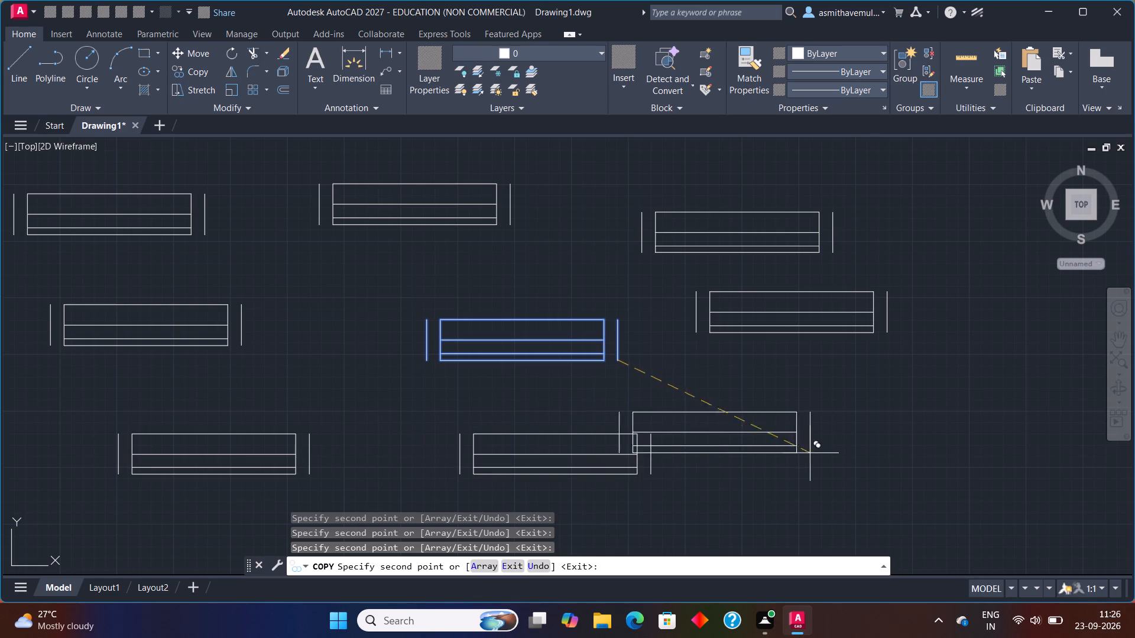
left_click(968, 463)
left_click(1067, 385)
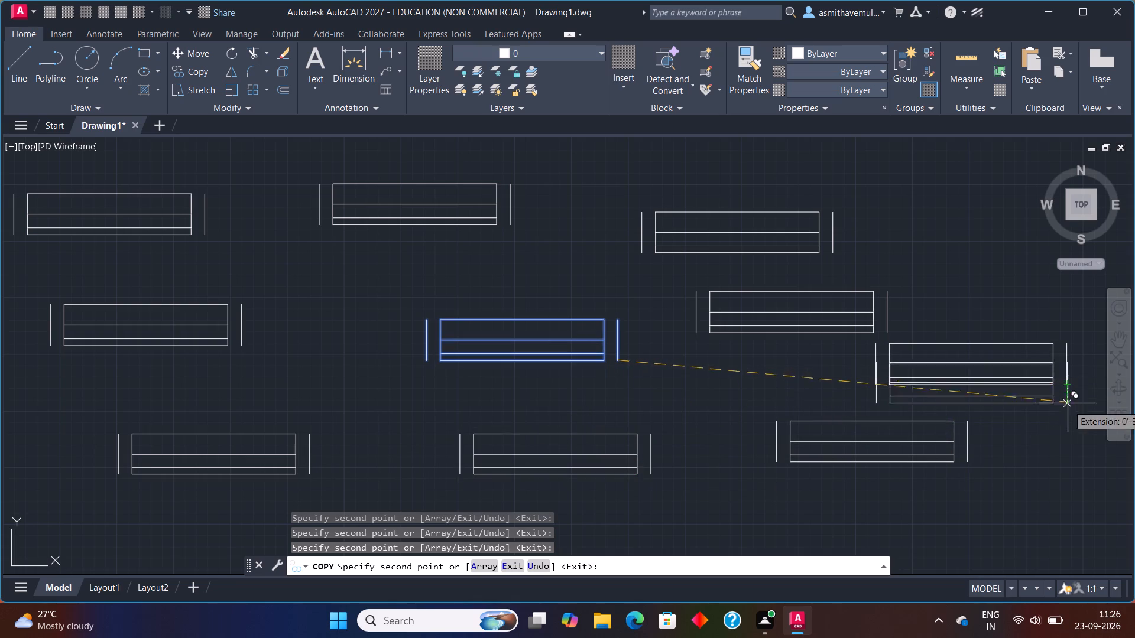
key("Escape")
Move one window symbol copy by its lower-right corner into the top outer wall, beside the central partition of the upper-right room.
scroll(997, 431, "down", 2)
scroll(215, 429, "down", 1)
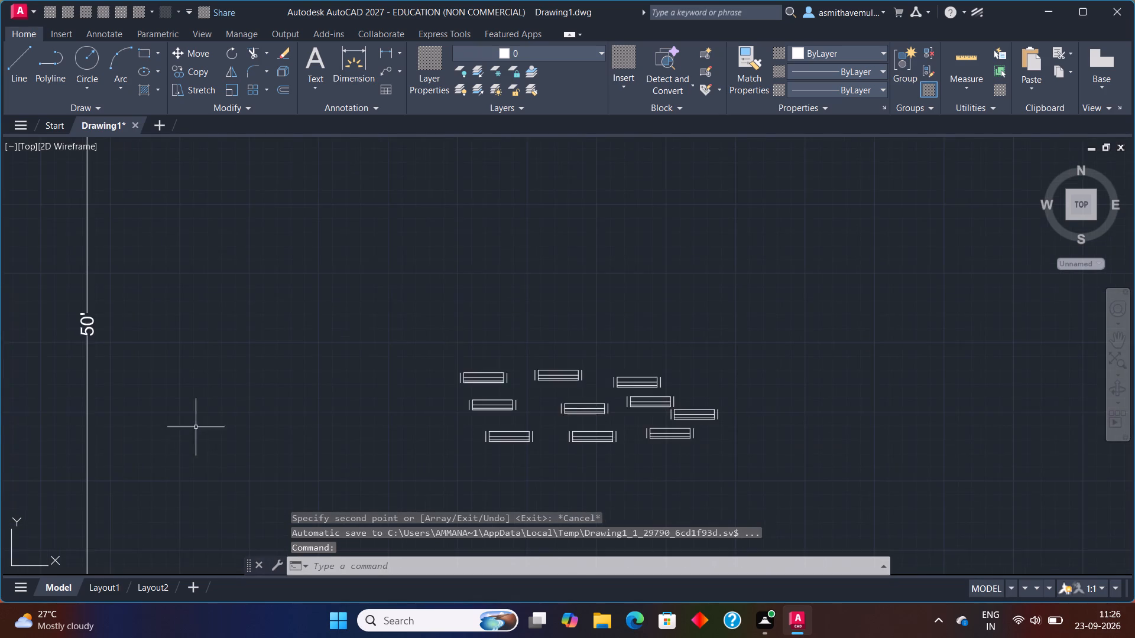
scroll(193, 420, "down", 1)
middle_click_drag(186, 435, 476, 367)
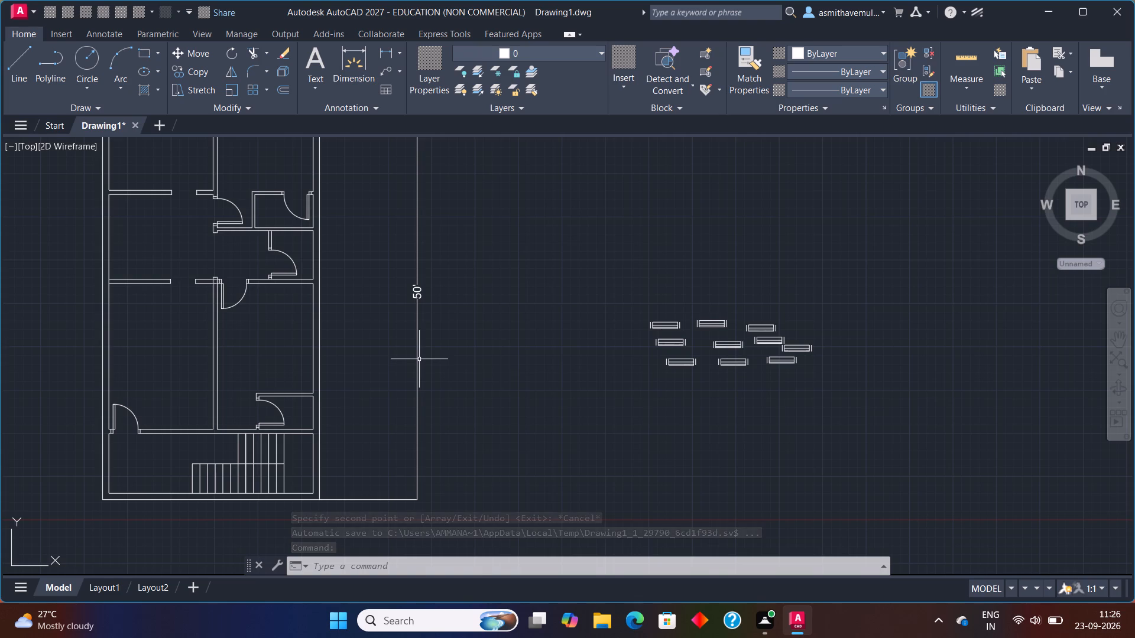
scroll(598, 310, "up", 1)
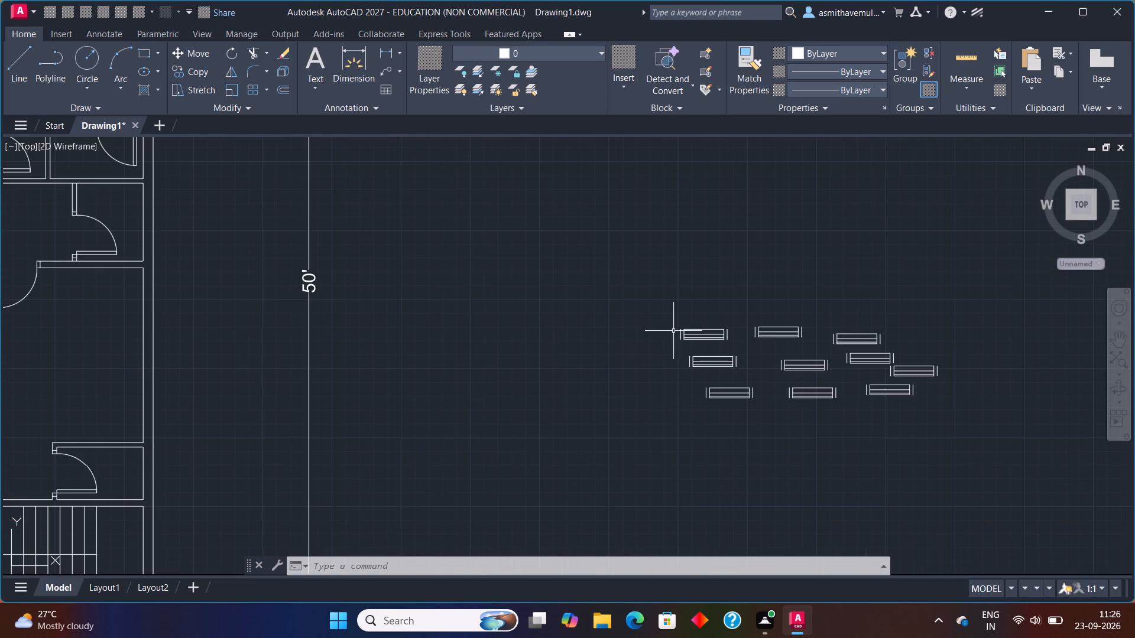
left_click_drag(737, 333, 643, 351)
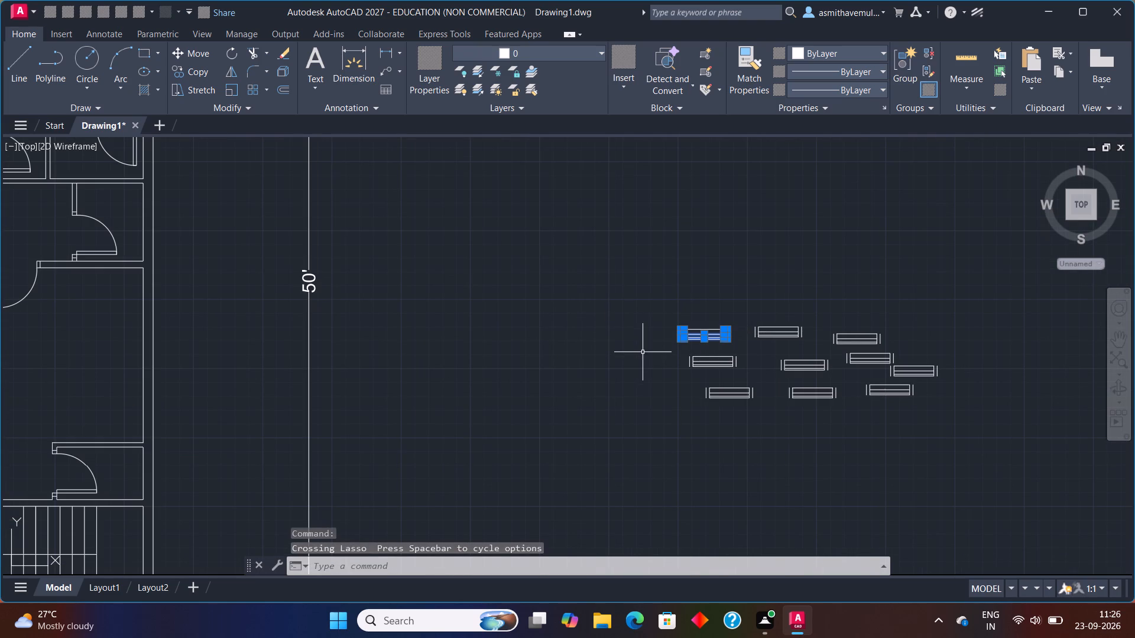
left_click(695, 328)
key("m")
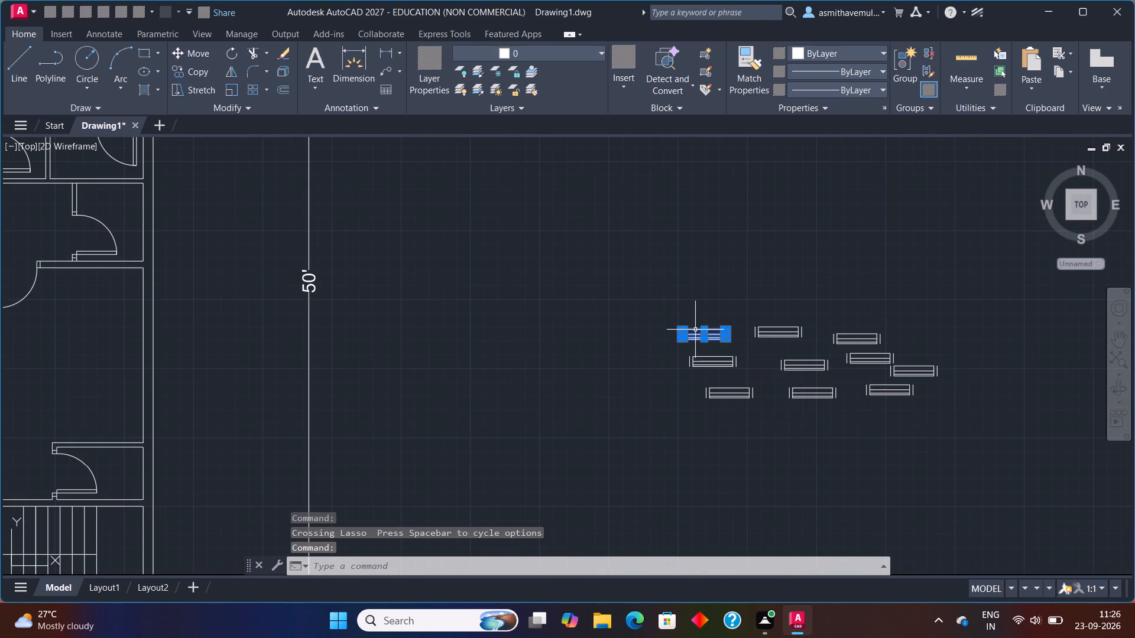
key("Return")
scroll(699, 339, "up", 1)
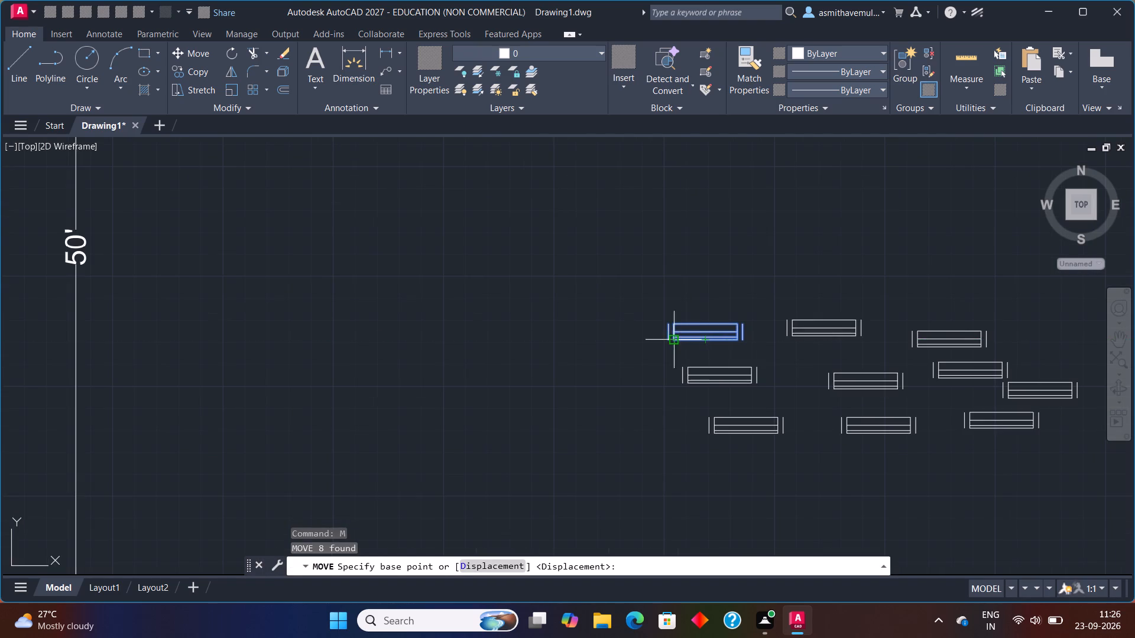
left_click(747, 341)
middle_click_drag(196, 251, 756, 489)
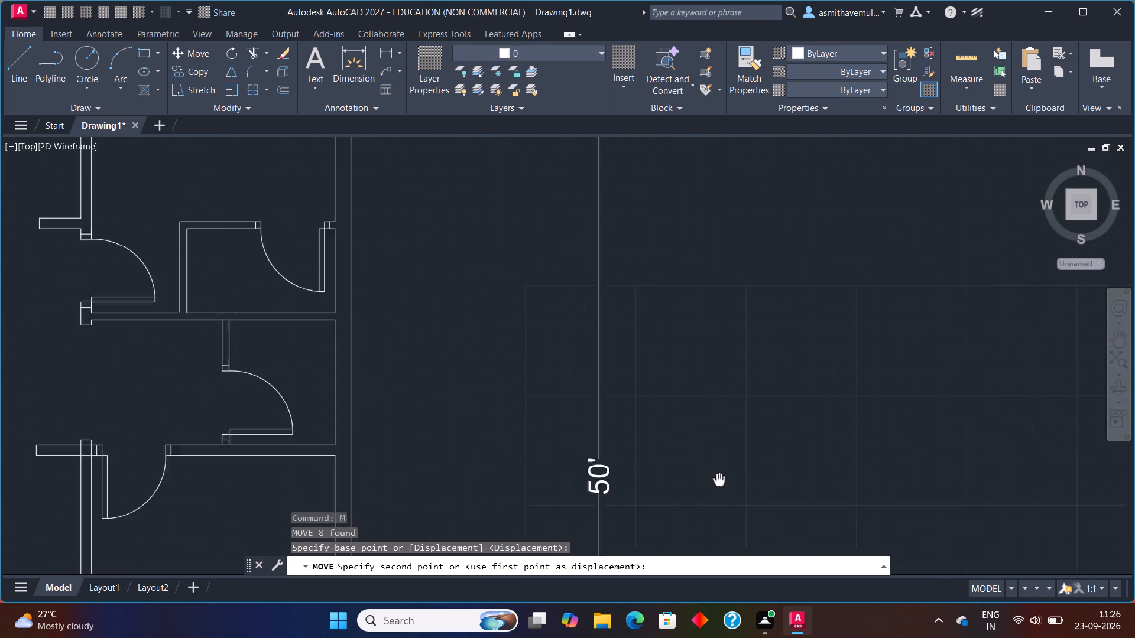
middle_click_drag(756, 489, 796, 497)
scroll(479, 346, "down", 1)
scroll(190, 295, "up", 2)
middle_click_drag(212, 281, 326, 630)
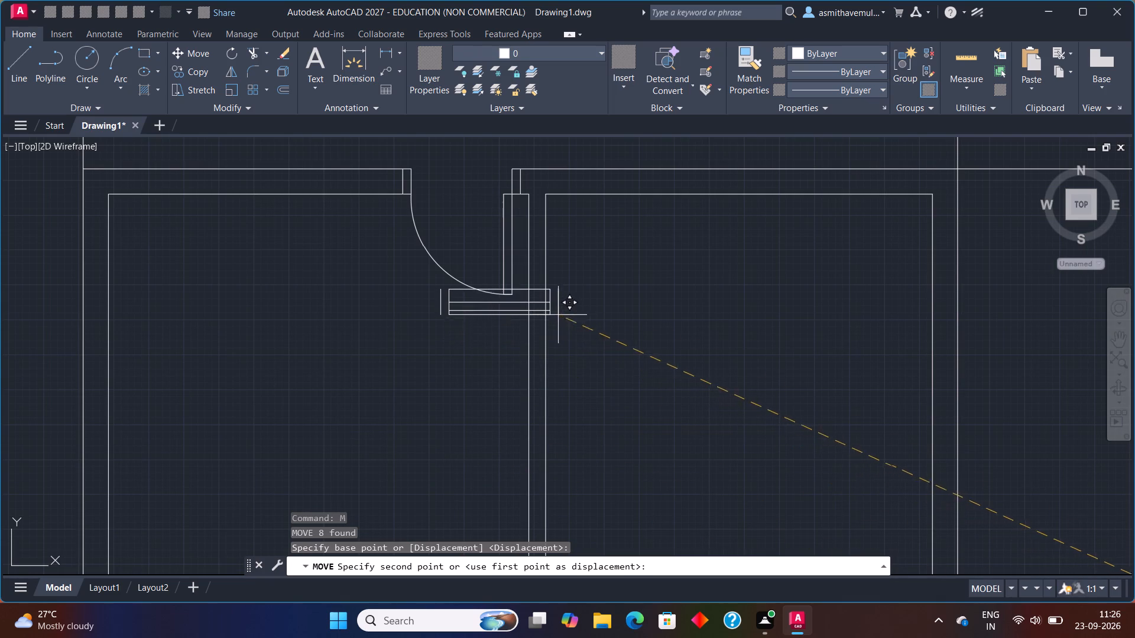
left_click(663, 193)
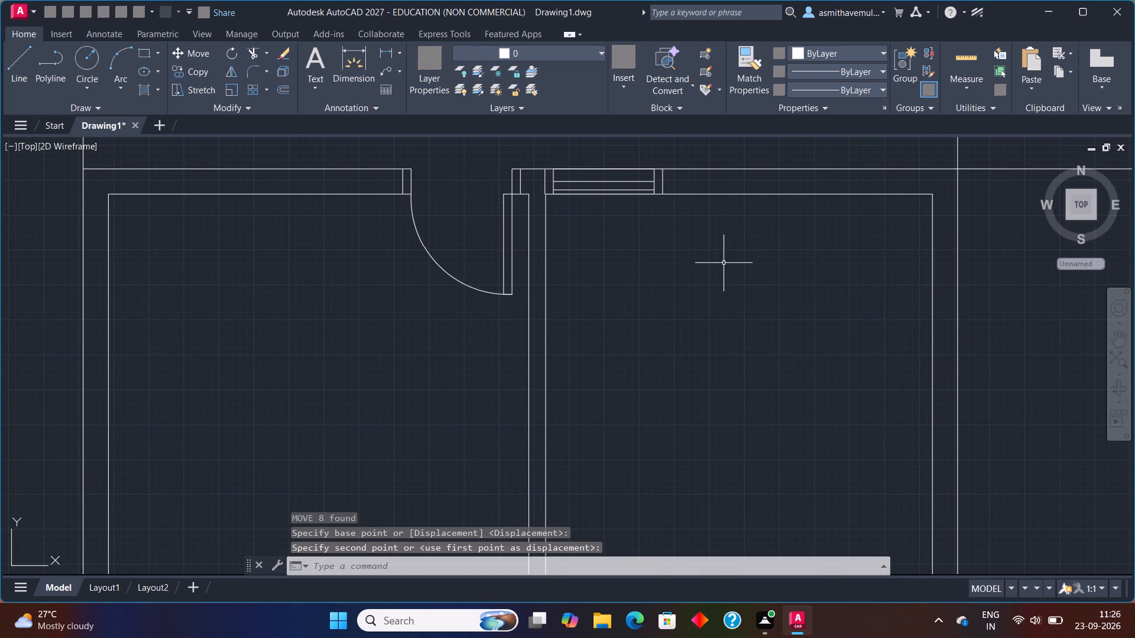
Move the leftmost remaining window symbol, without its bottom line, to the empty area just right of the 50' dimension.
scroll(724, 269, "down", 1)
middle_click_drag(838, 320, 838, 320)
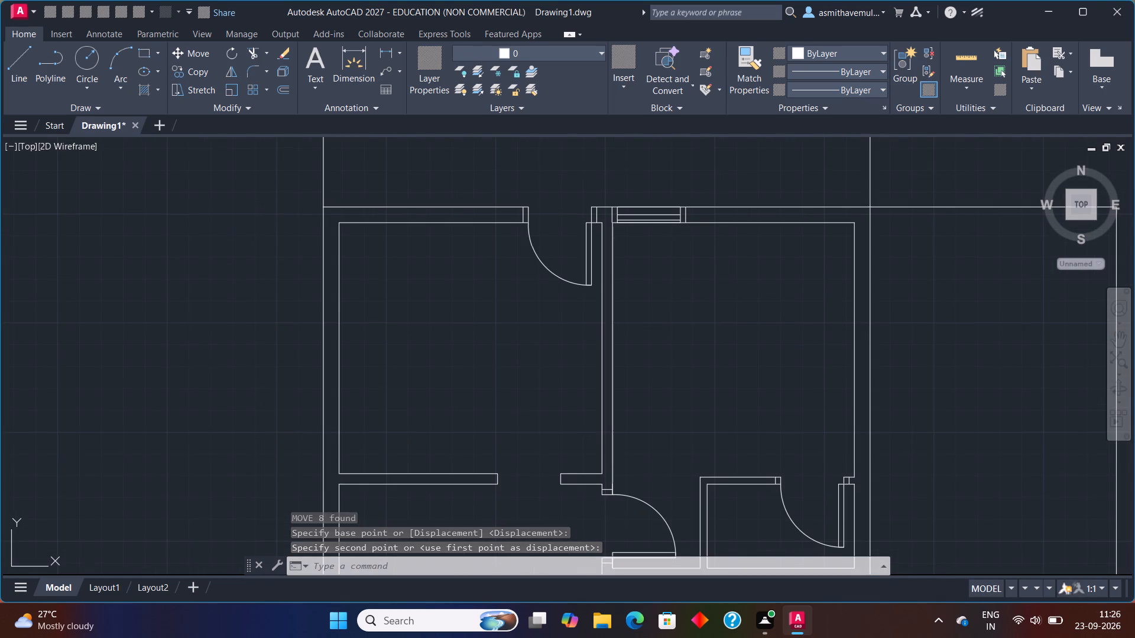
middle_click_drag(838, 320, 630, 288)
middle_click_drag(734, 342, 646, 203)
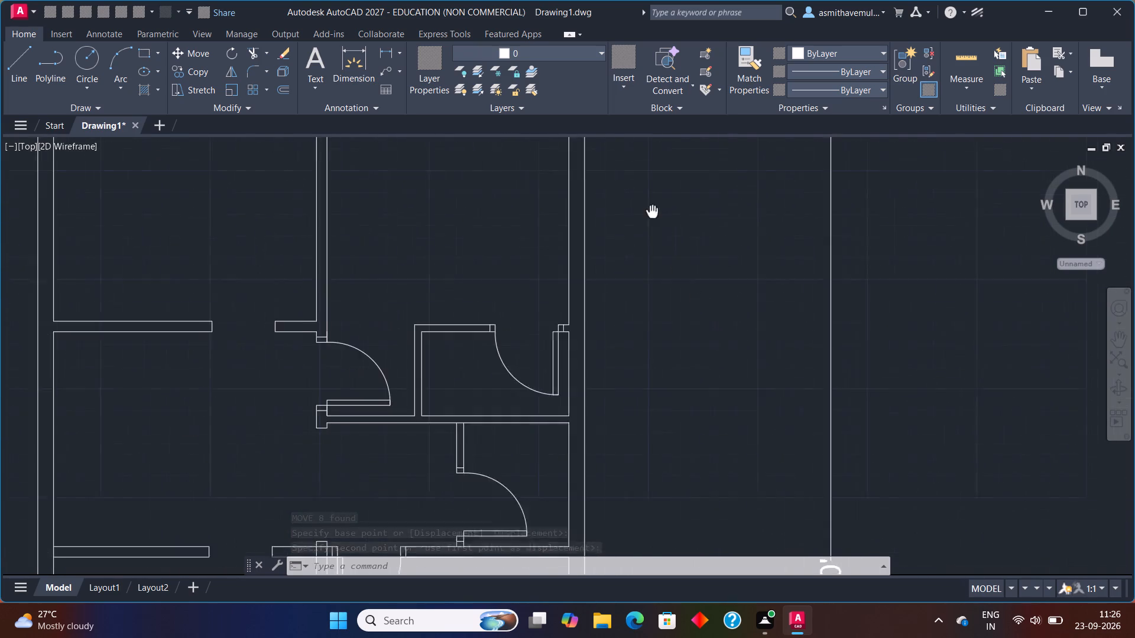
middle_click_drag(646, 203, 645, 201)
scroll(799, 272, "down", 1)
middle_click_drag(900, 308, 354, 276)
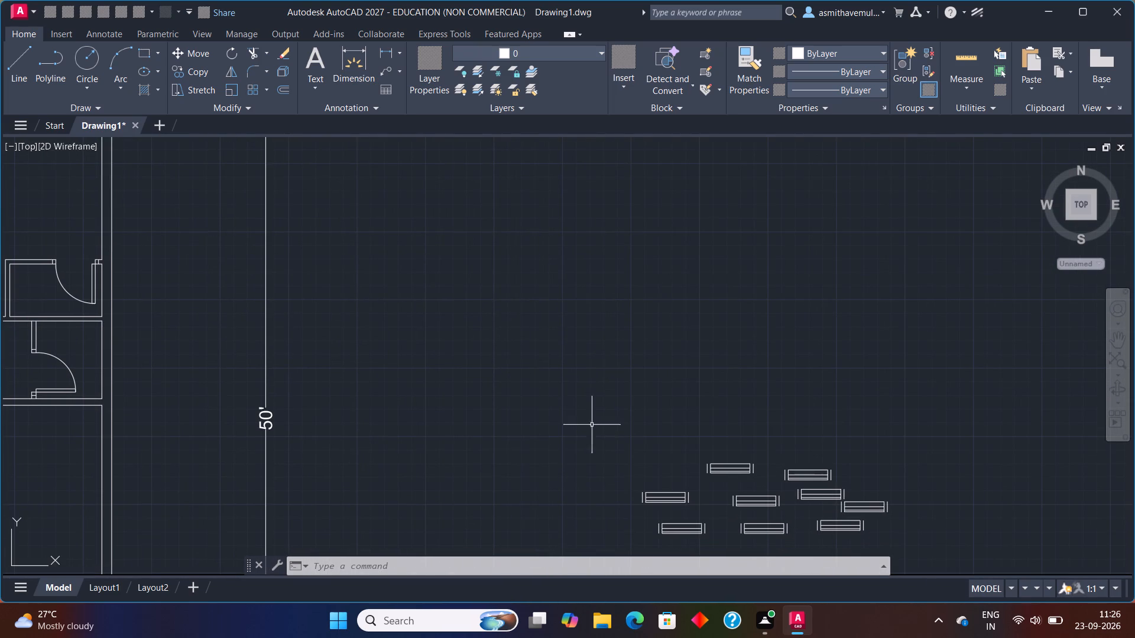
left_click_drag(717, 498, 515, 503)
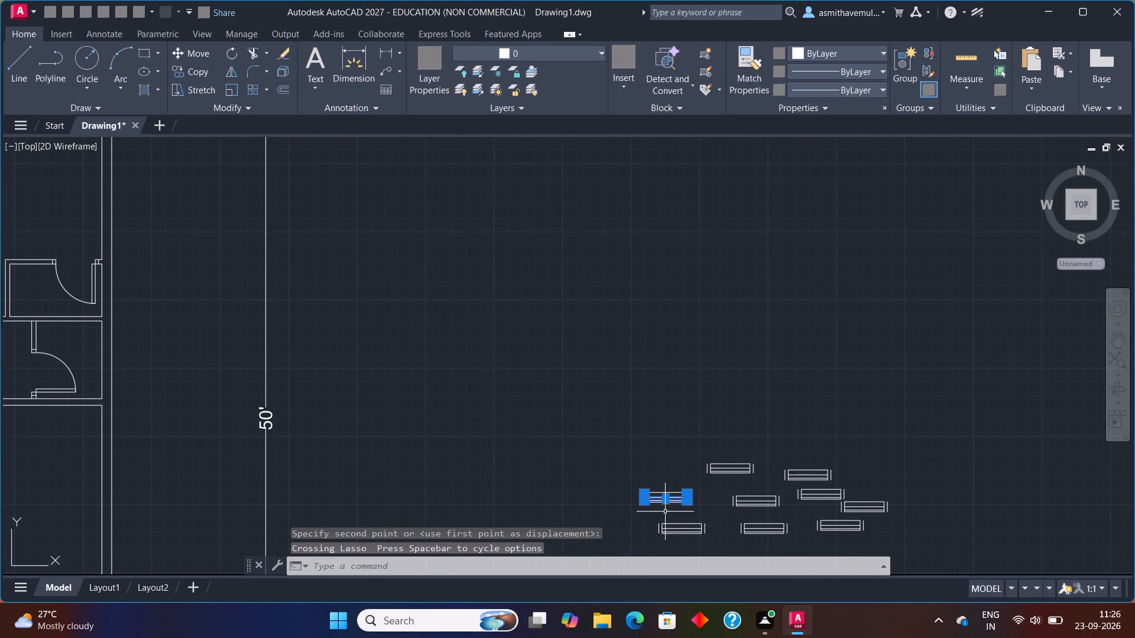
left_click(676, 491)
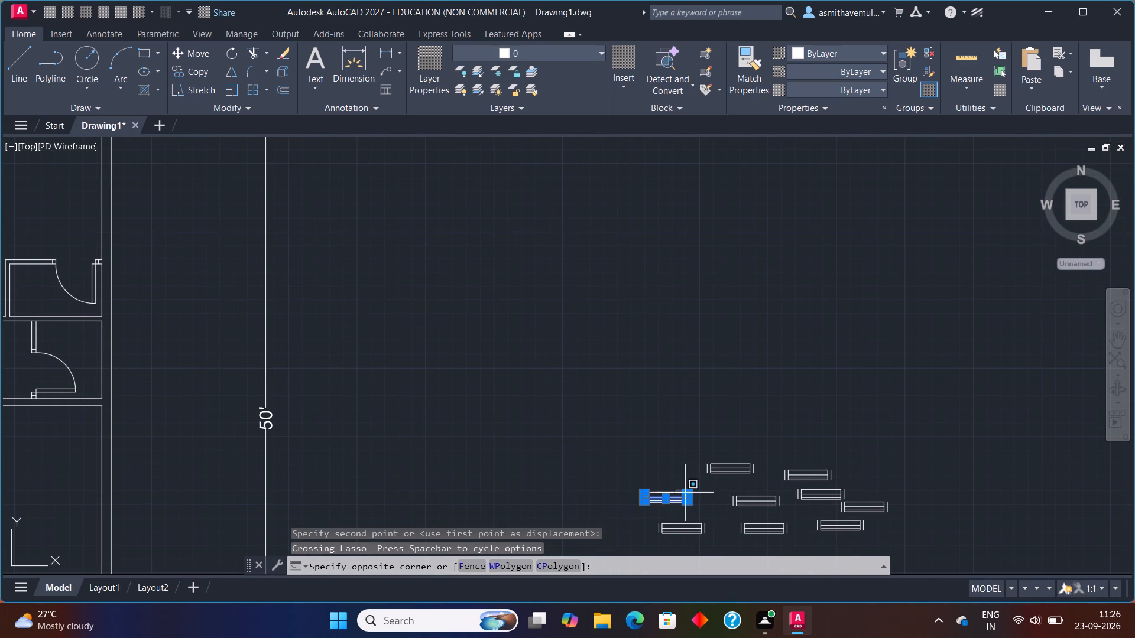
left_click(677, 490)
left_click(678, 491)
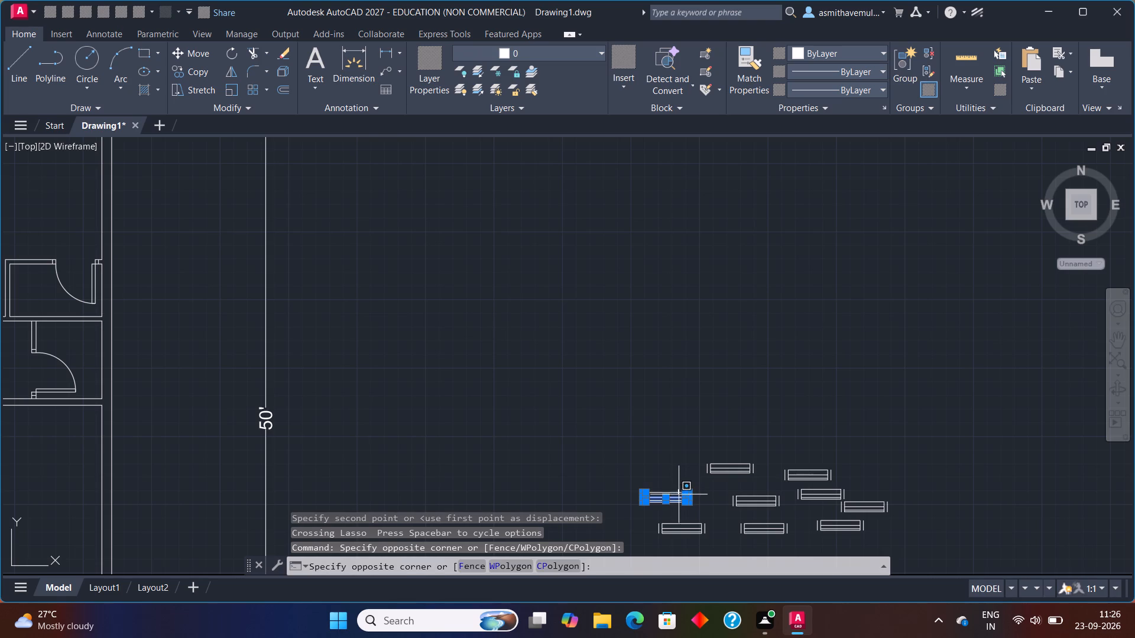
left_click(678, 497)
key("m")
key("Return")
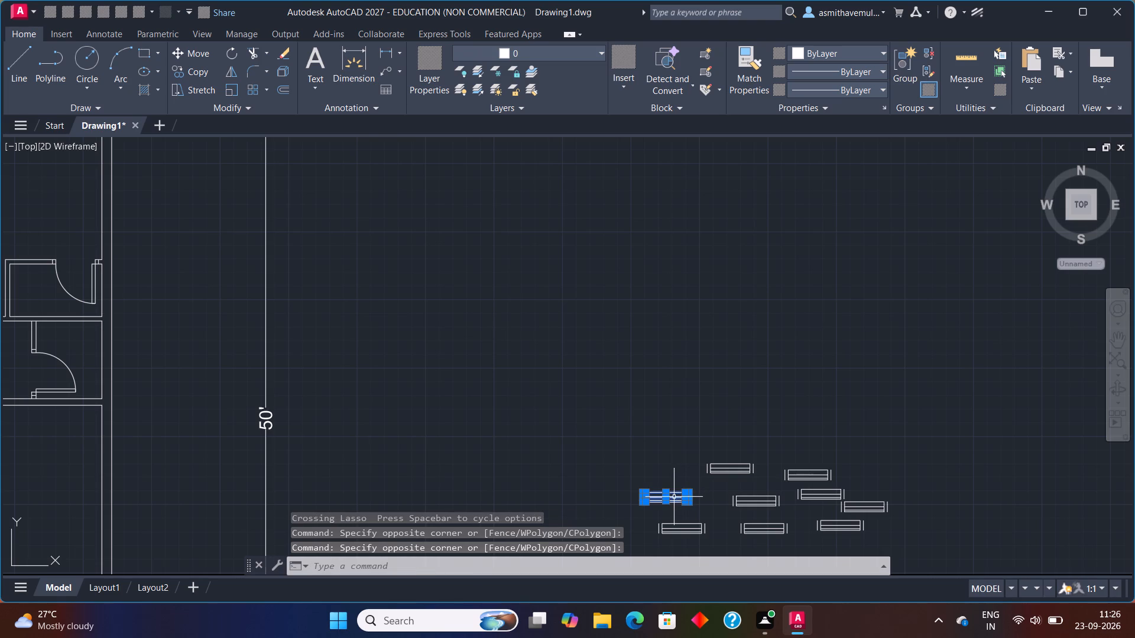
left_click(695, 503)
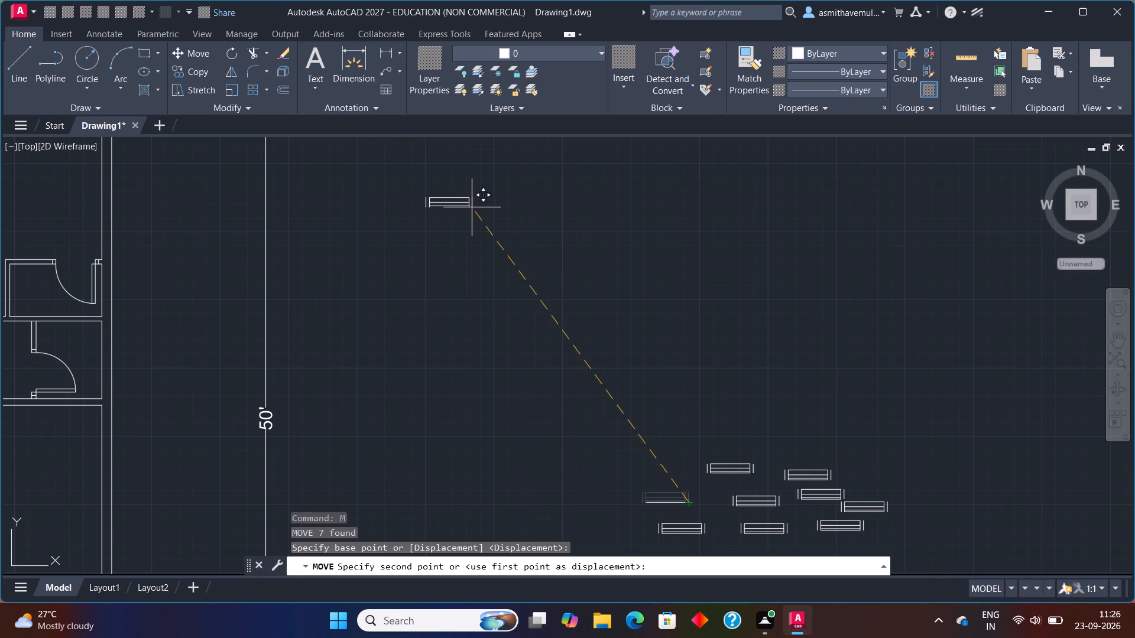
left_click(471, 204)
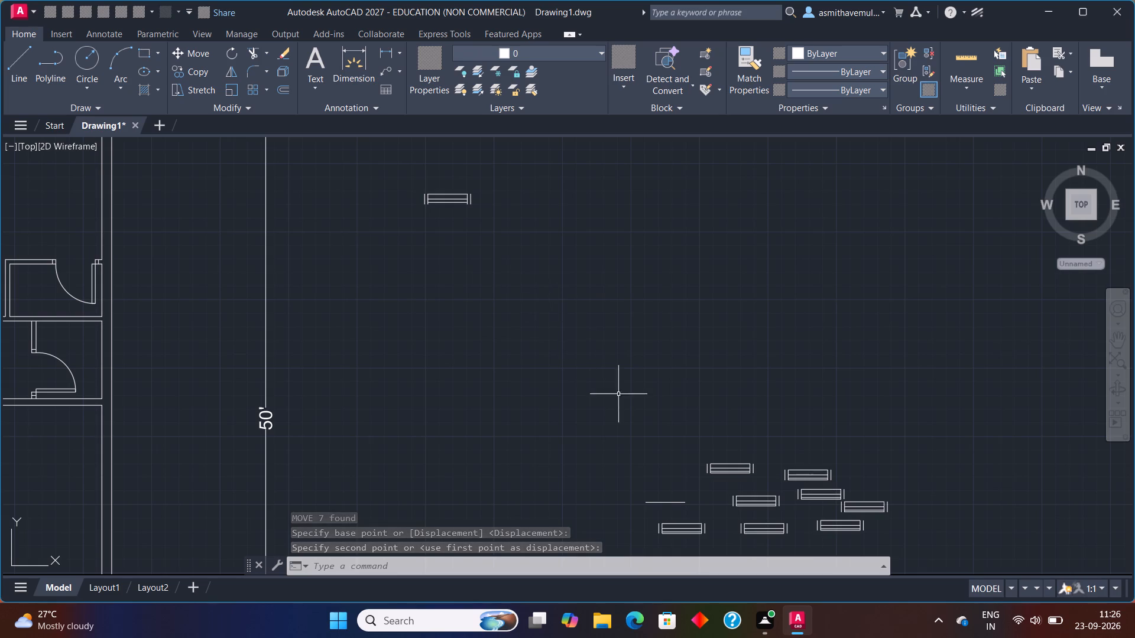
Move the topmost window symbol of the remaining group by its lower-right corner to open space up and left of the group.
scroll(748, 465, "up", 1)
left_click_drag(776, 468, 781, 469)
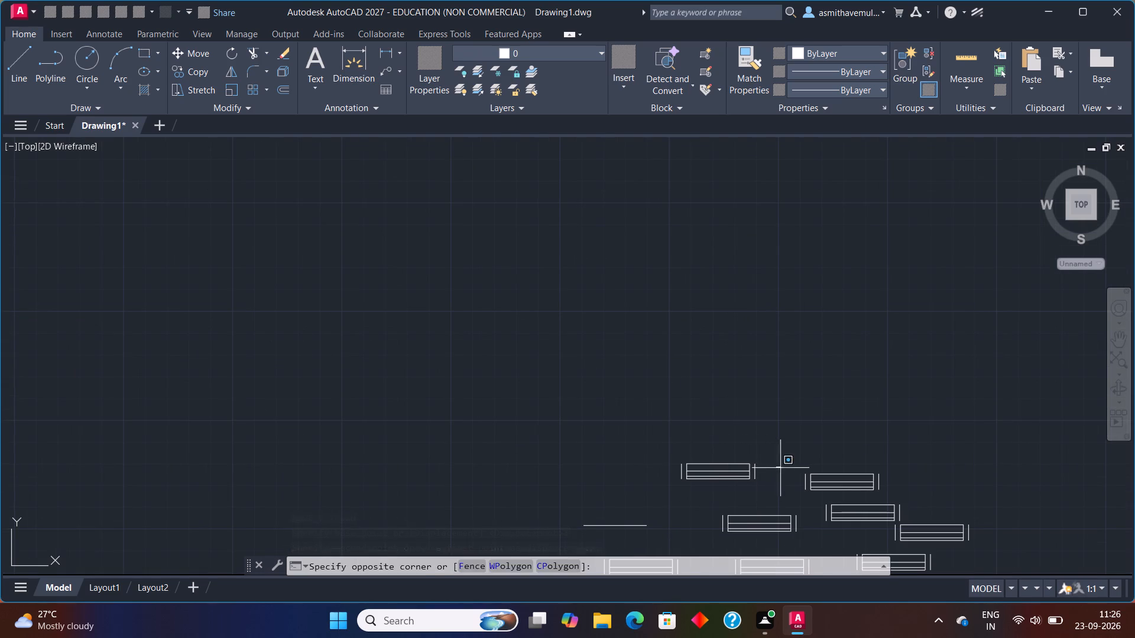
left_click_drag(781, 469, 698, 513)
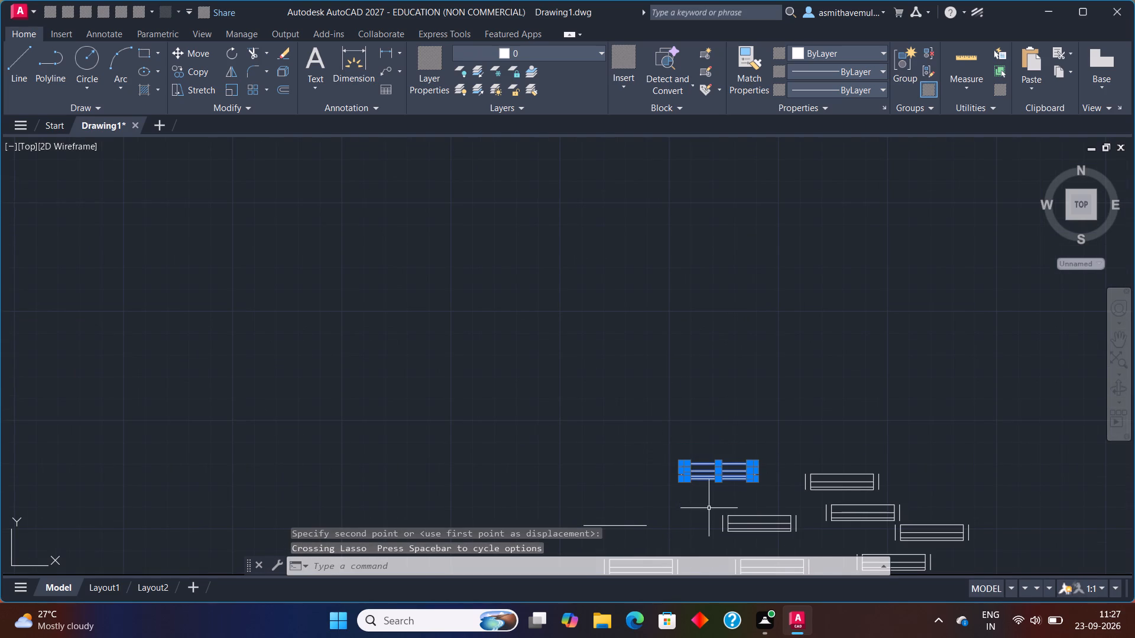
key("m")
key("Return")
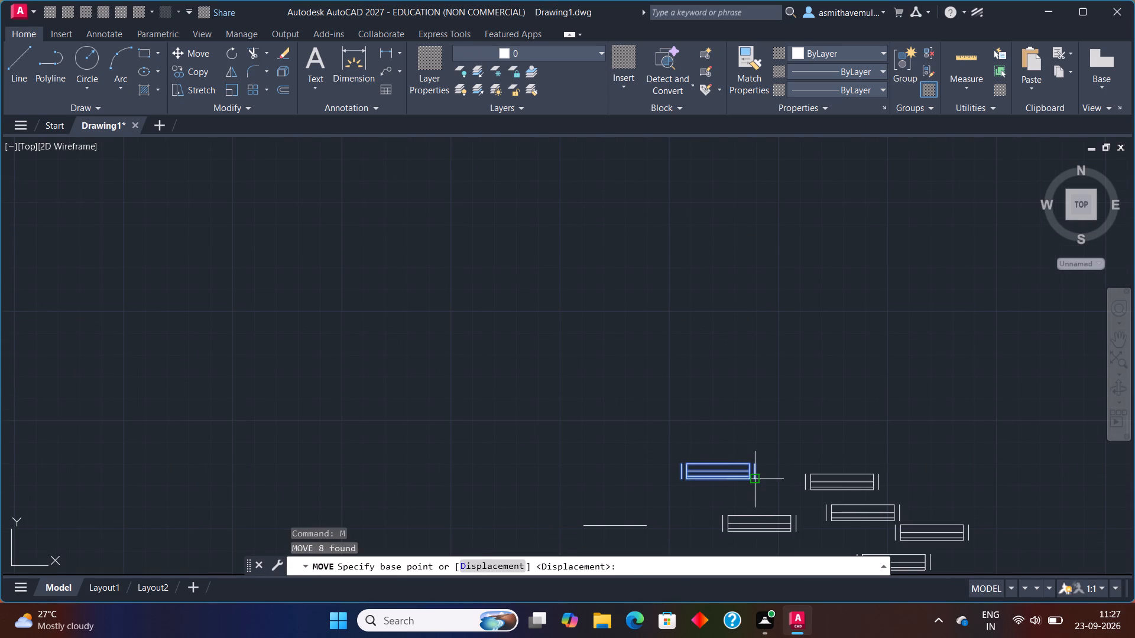
left_click(755, 479)
left_click(307, 275)
Rotate the separated window symbol freehand about its lower-right corner to a slightly tilted, nearly vertical position.
left_click_drag(361, 285, 102, 265)
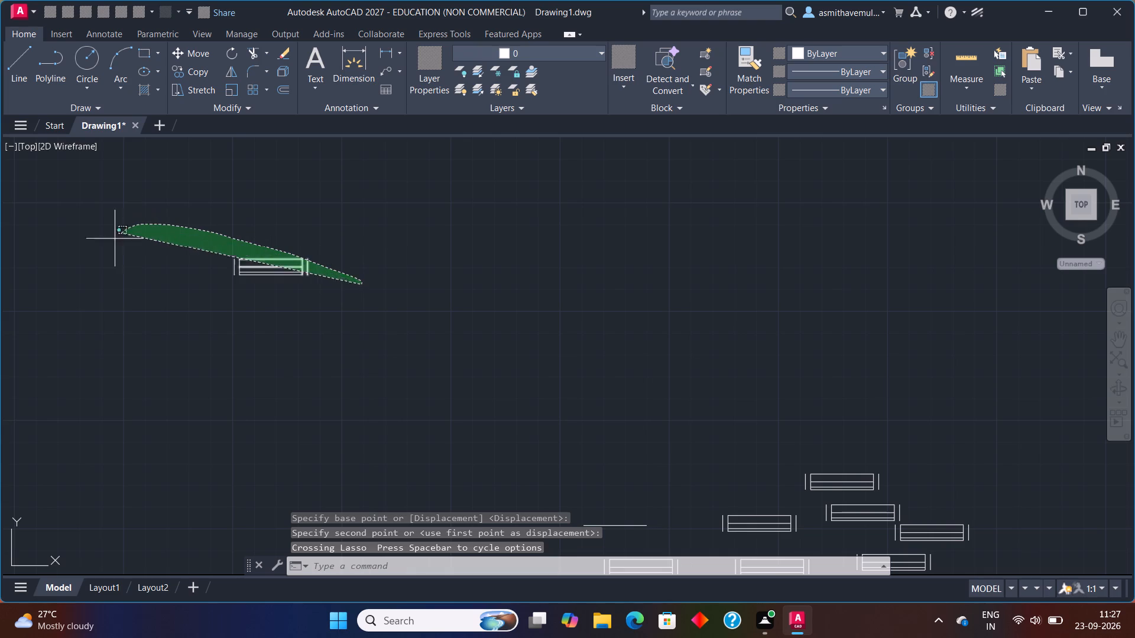
left_click_drag(102, 265, 116, 335)
key("r")
key("o")
key("Return")
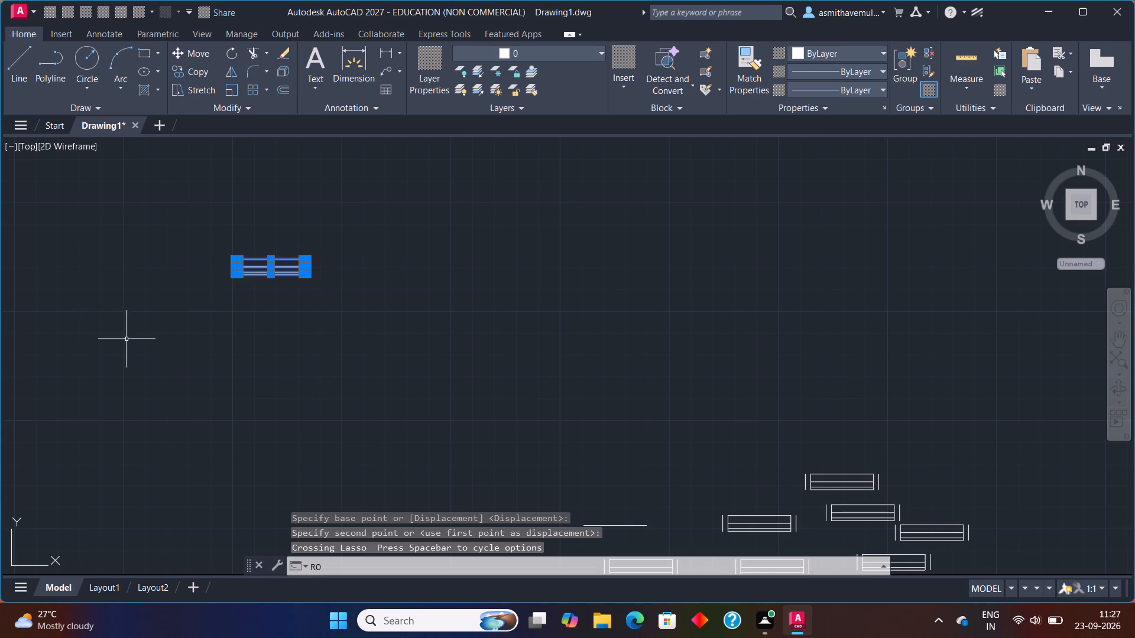
left_click(313, 273)
left_click(303, 258)
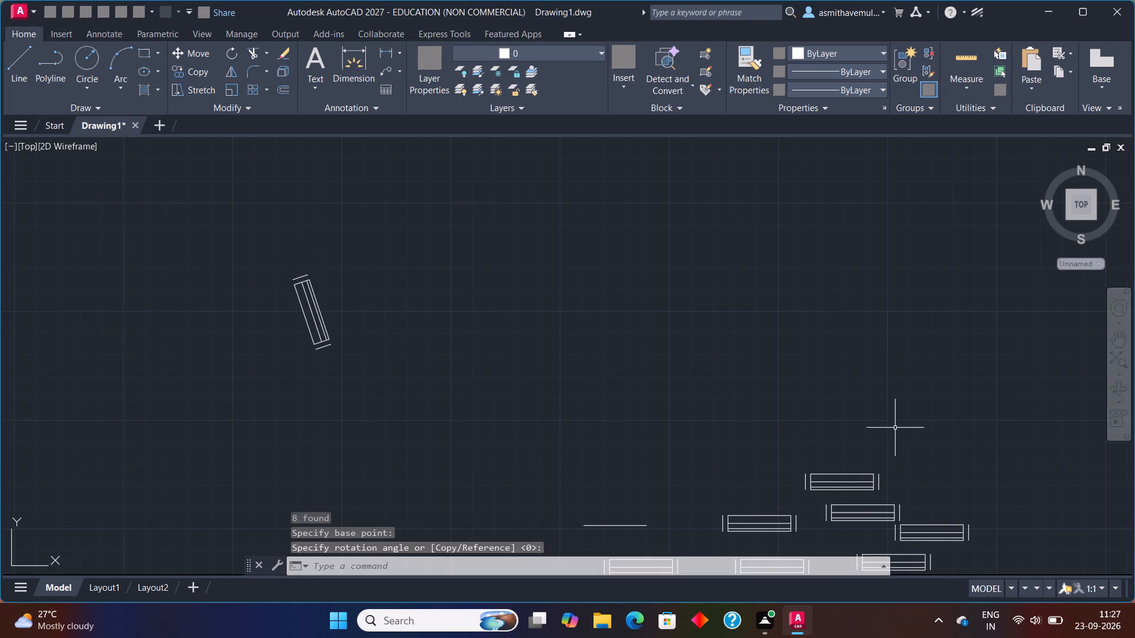
Move the topmost horizontal window symbol of the group by its lower-right corner to the open space right of the tilted symbol.
left_click_drag(917, 452, 855, 499)
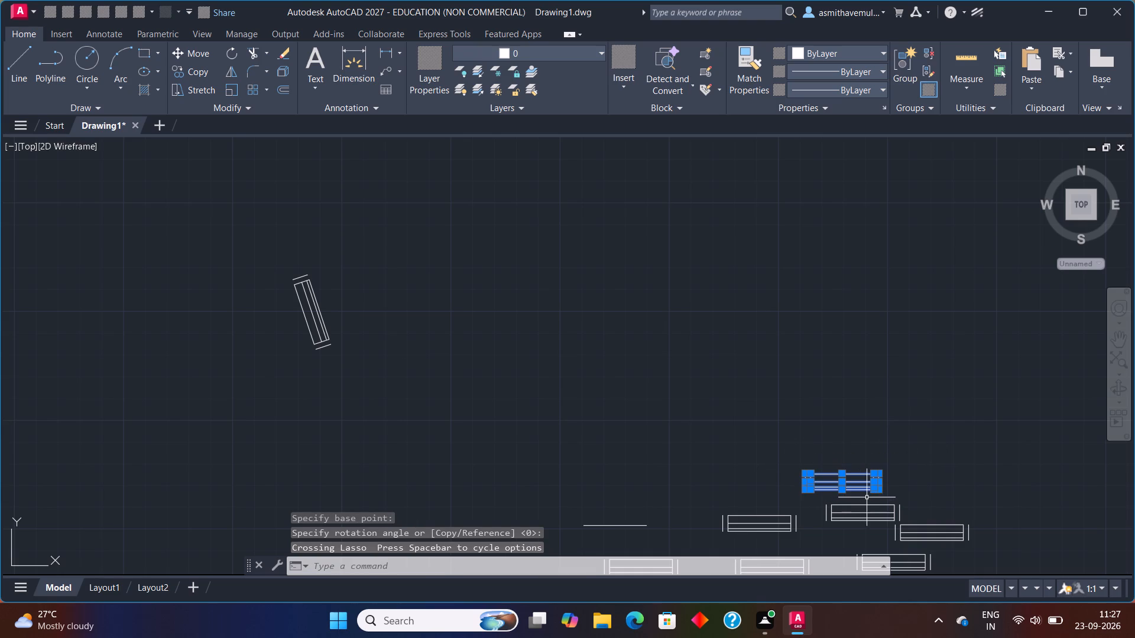
key("m")
key("Return")
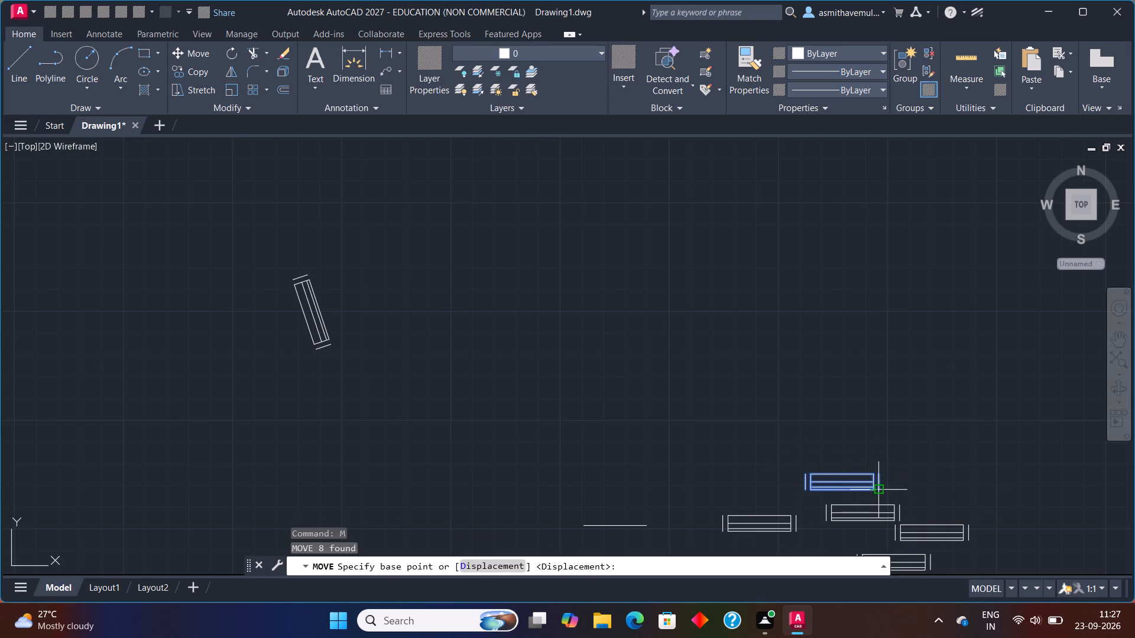
left_click_drag(876, 491, 871, 484)
left_click(609, 321)
Rotate the separated horizontal window symbol 90° about its lower-right corner with Ortho on, making it vertical.
left_click_drag(618, 314, 492, 312)
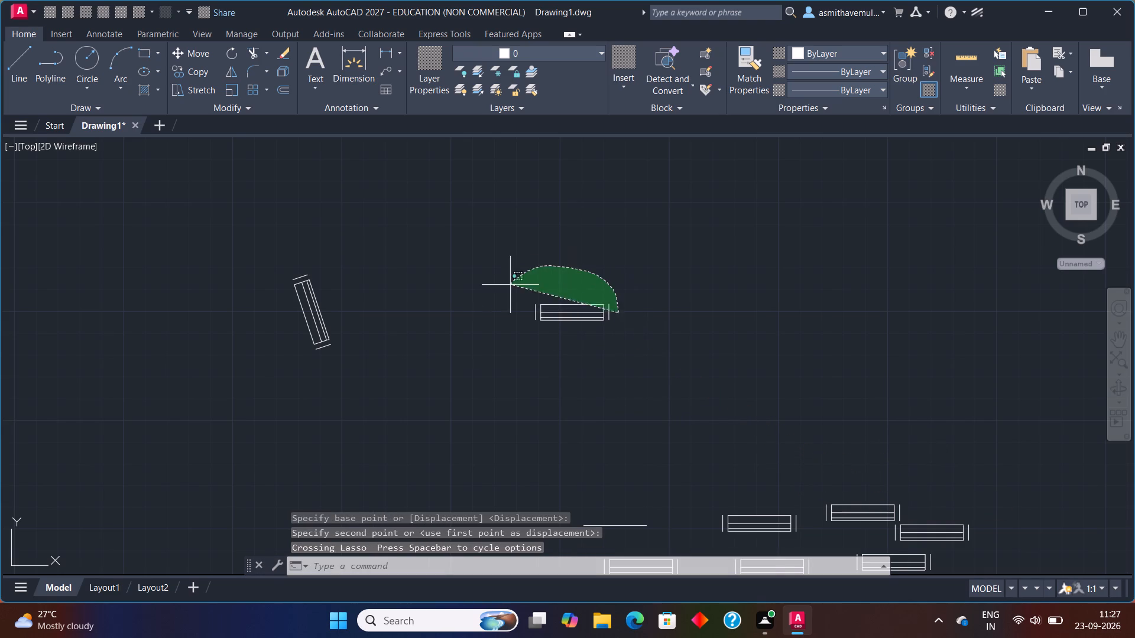
left_click_drag(492, 312, 539, 423)
type("RO")
key("Return")
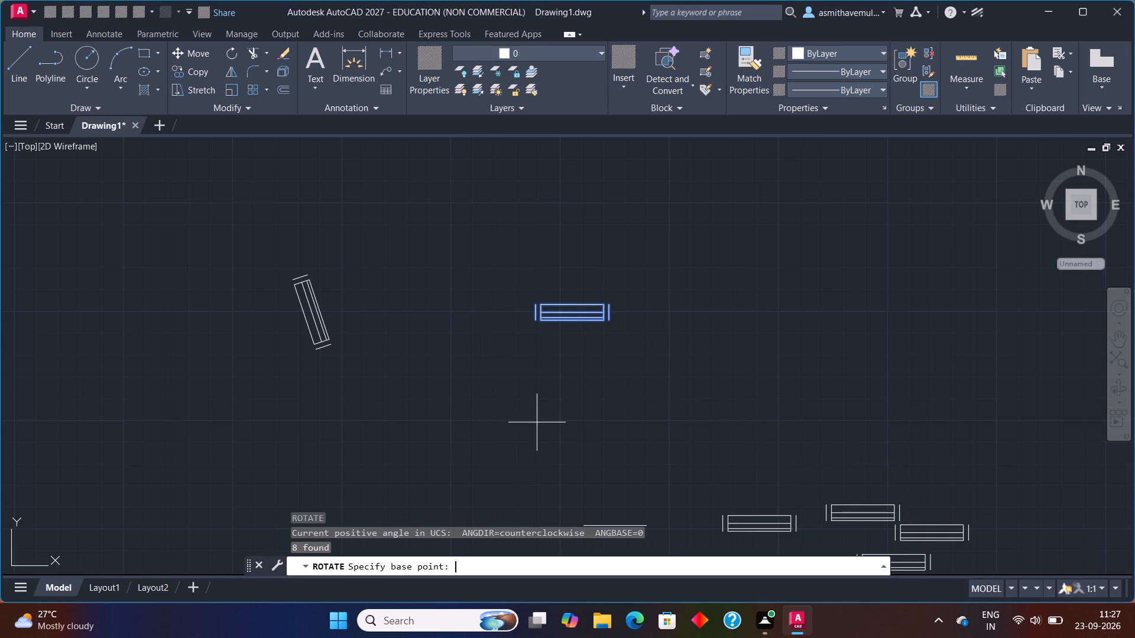
key("F8")
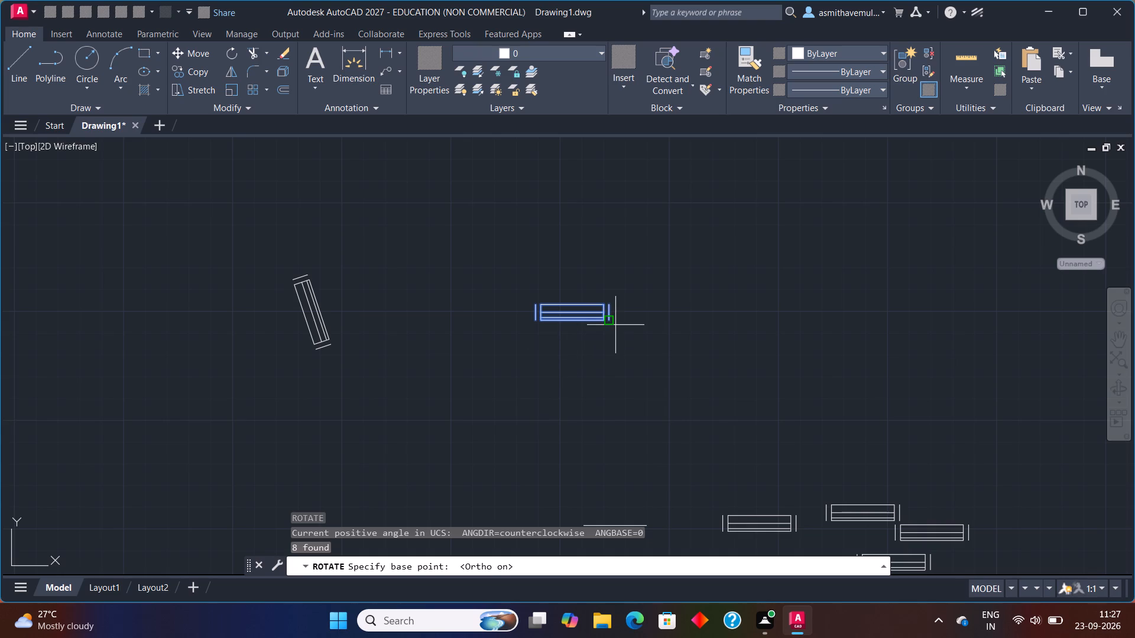
left_click(611, 322)
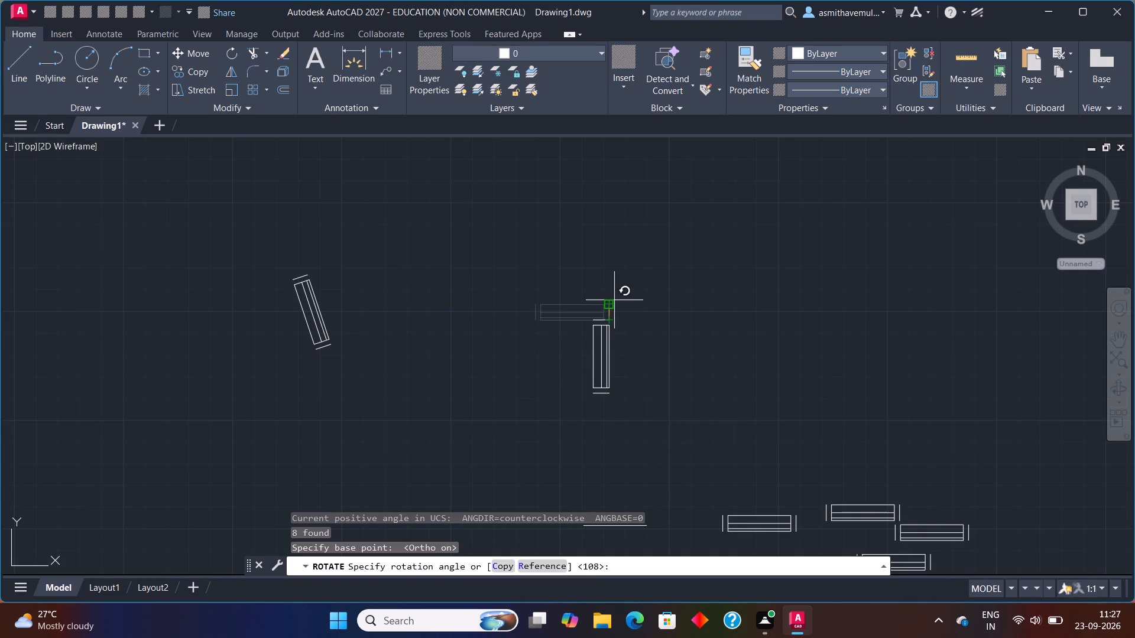
left_click(614, 299)
Copy the vertical window symbol four times: one straight above it and three freehand to its right and upper right.
left_click_drag(638, 315, 595, 494)
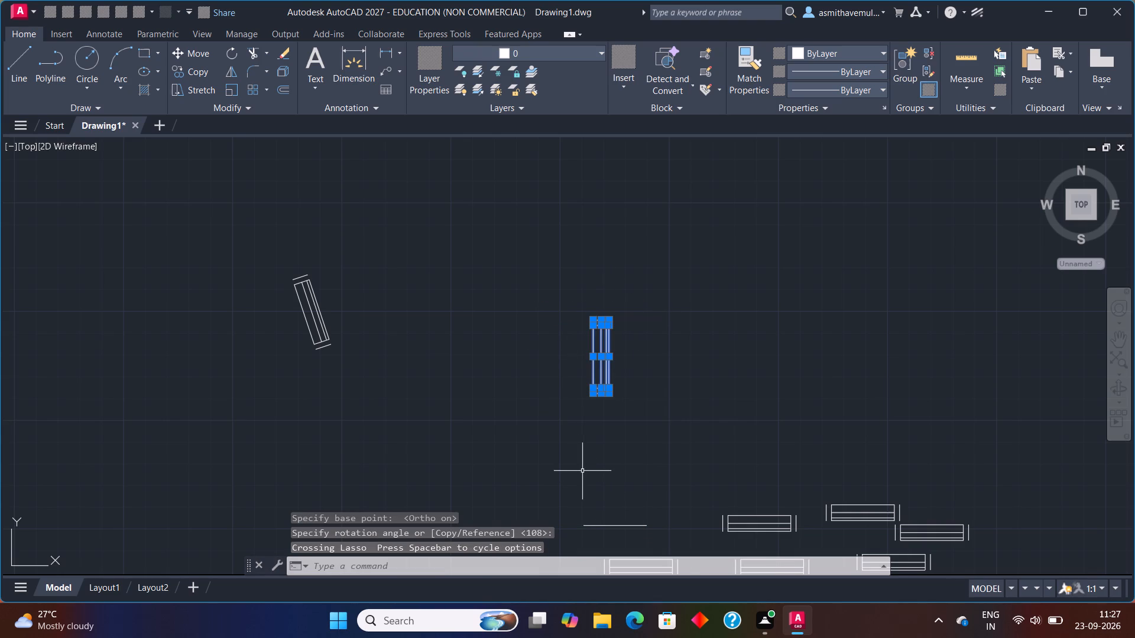
type("CO")
key("p")
key("y")
key("Return")
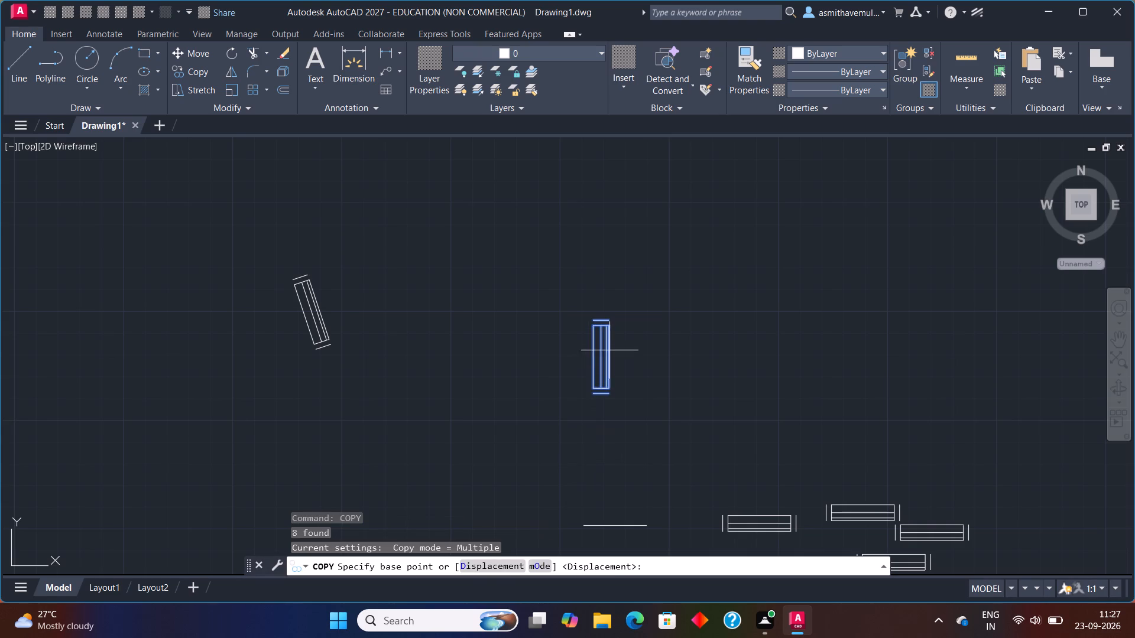
left_click(608, 312)
left_click(579, 179)
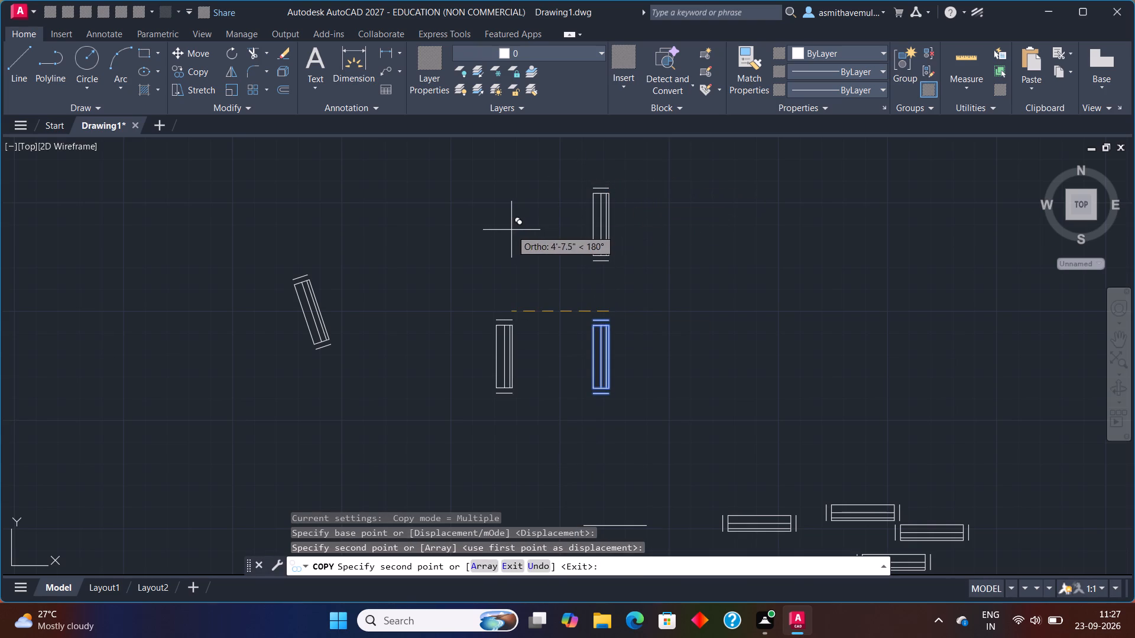
key("F8")
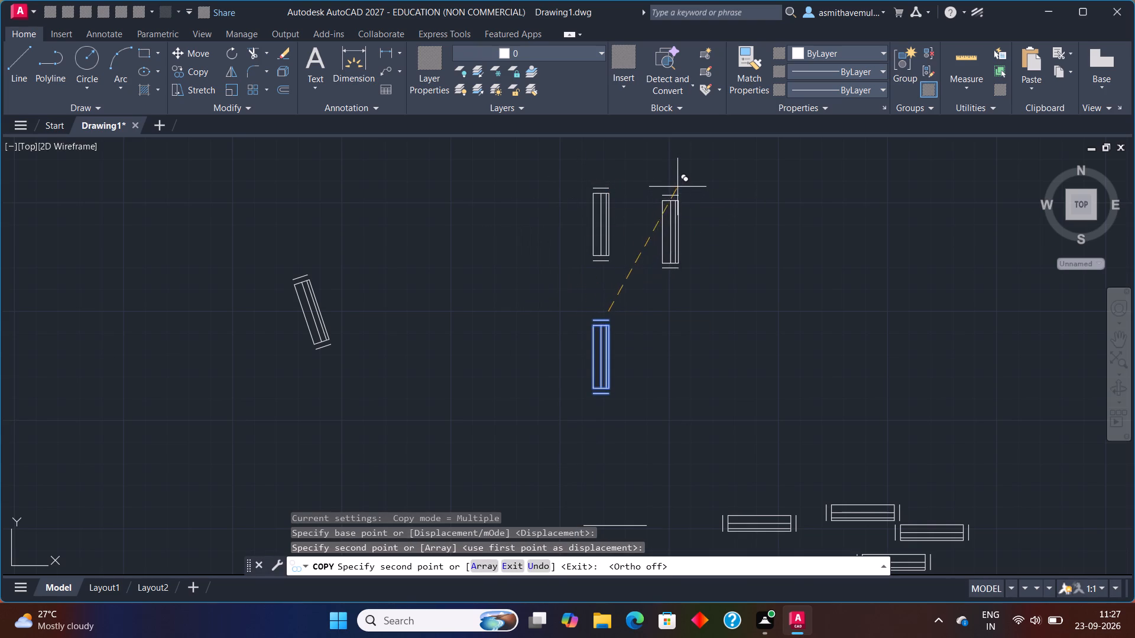
left_click(680, 179)
left_click(688, 295)
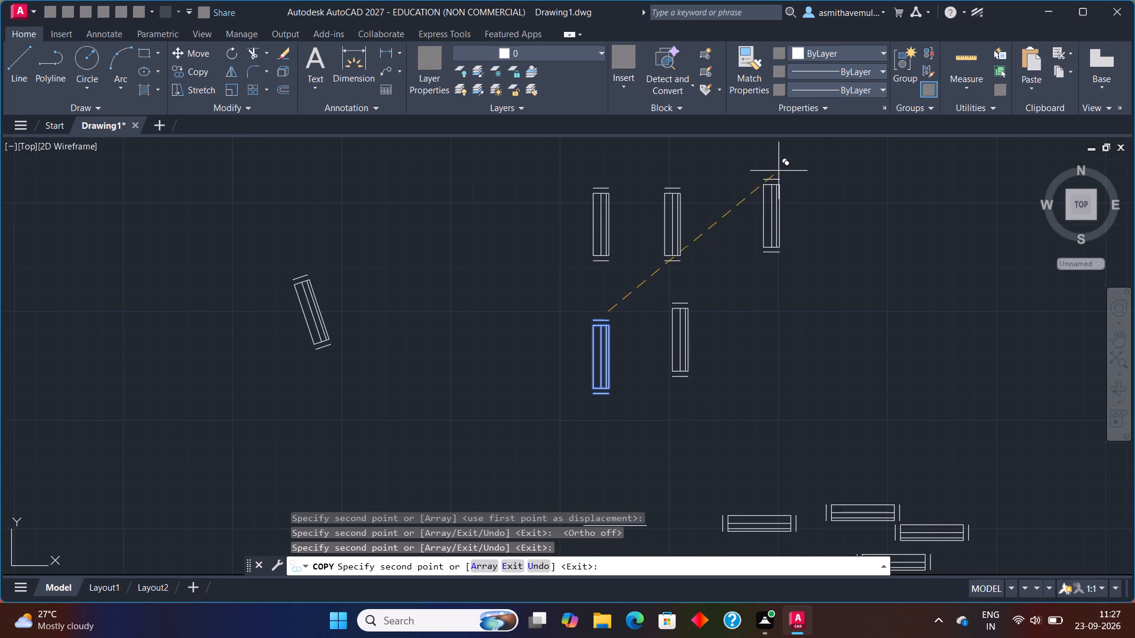
left_click(763, 174)
key("Escape")
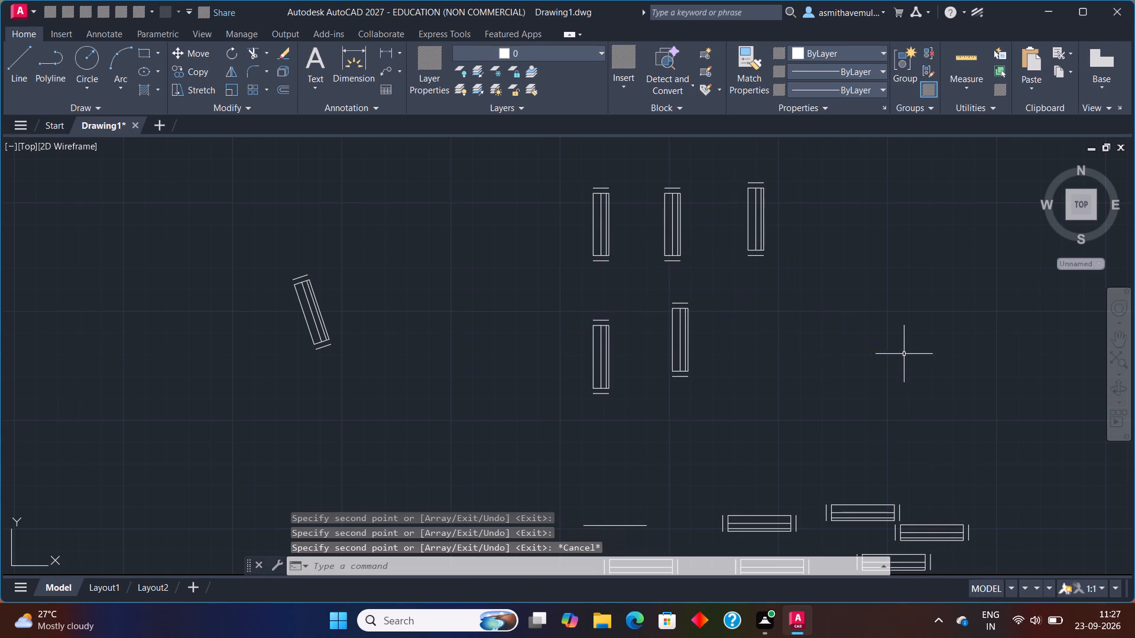
Move the horizontal window symbol just right of the loose line to the open space below the tilted symbol.
middle_click_drag(753, 531, 690, 401)
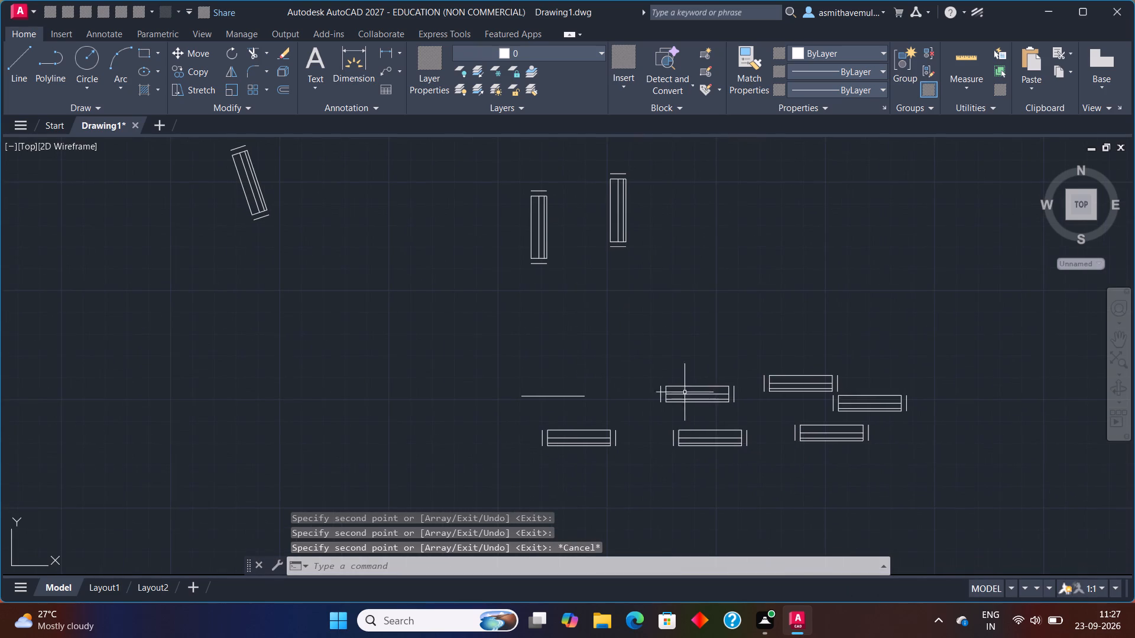
left_click_drag(753, 396, 629, 412)
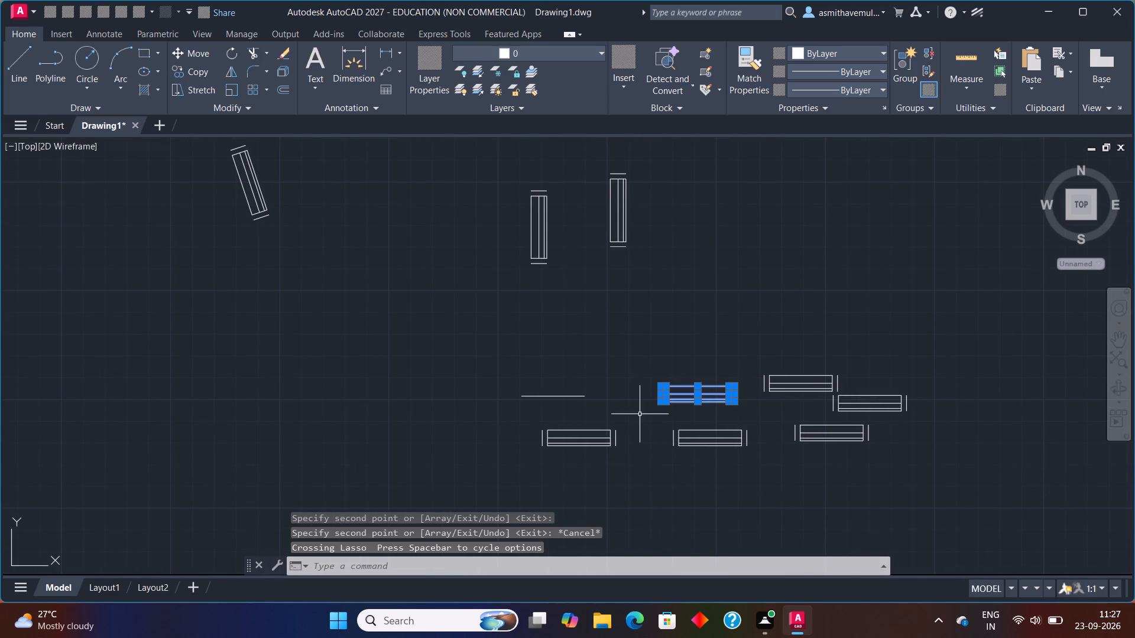
key("m")
key("Return")
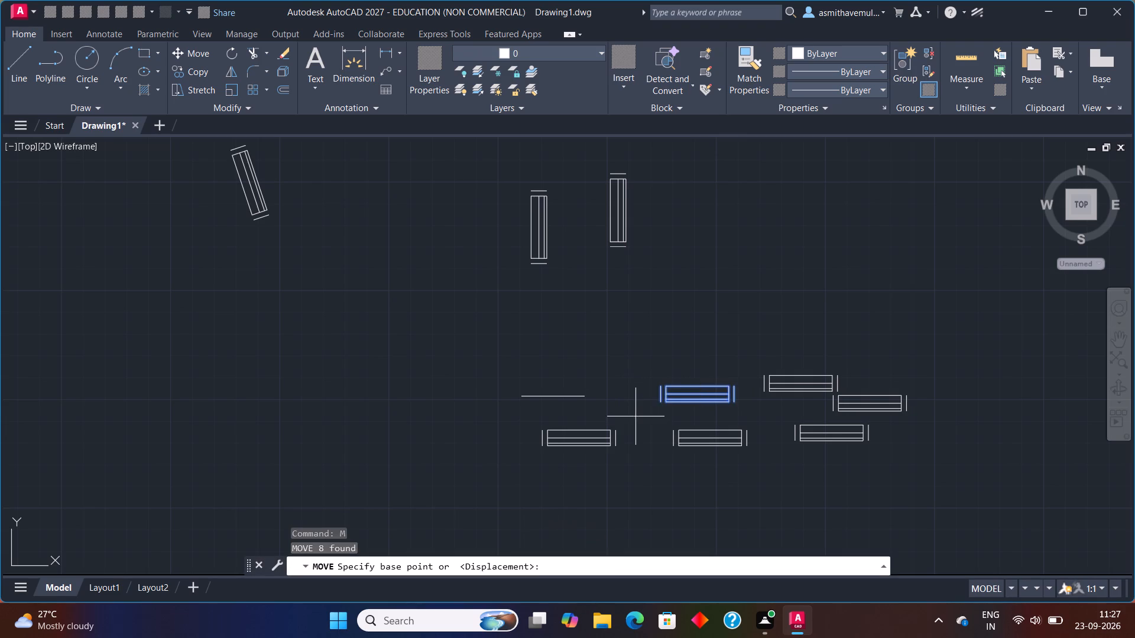
left_click(735, 405)
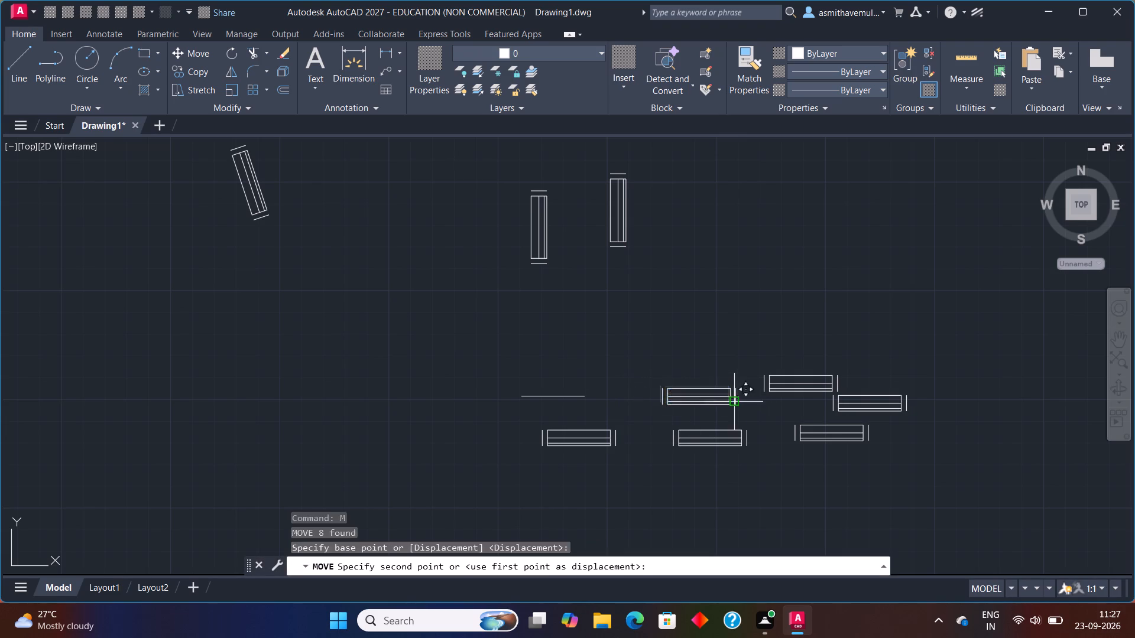
left_click(251, 390)
Rotate the moved window symbol about its lower-right corner with Ortho on to vertical, with its closely spaced lines on the left side.
left_click_drag(299, 380, 174, 451)
key("r")
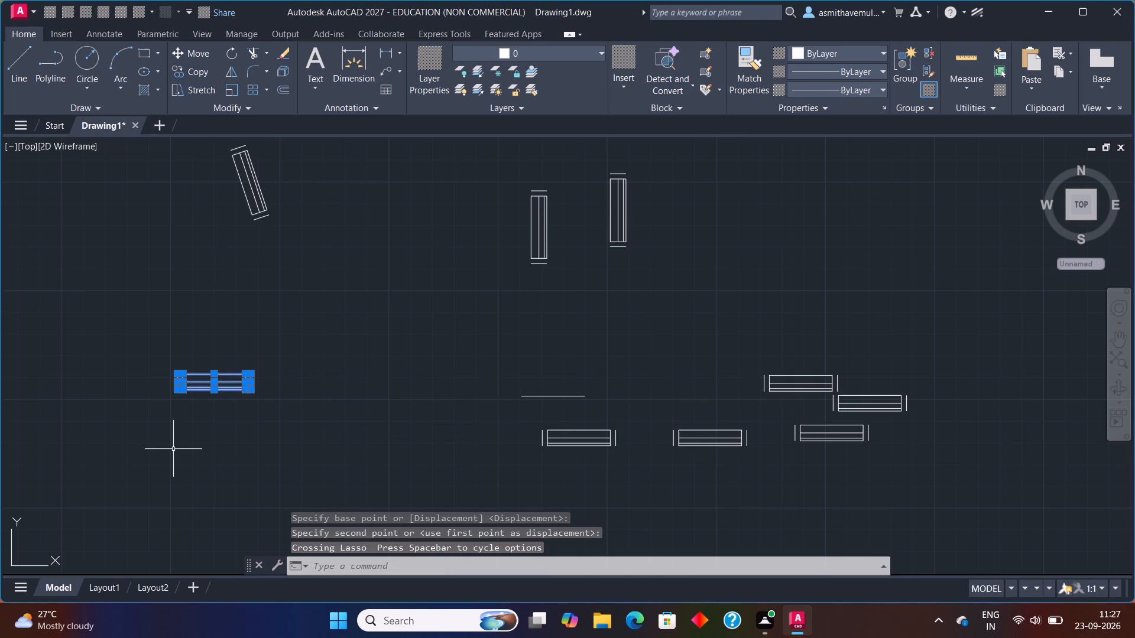
key("o")
key("Return")
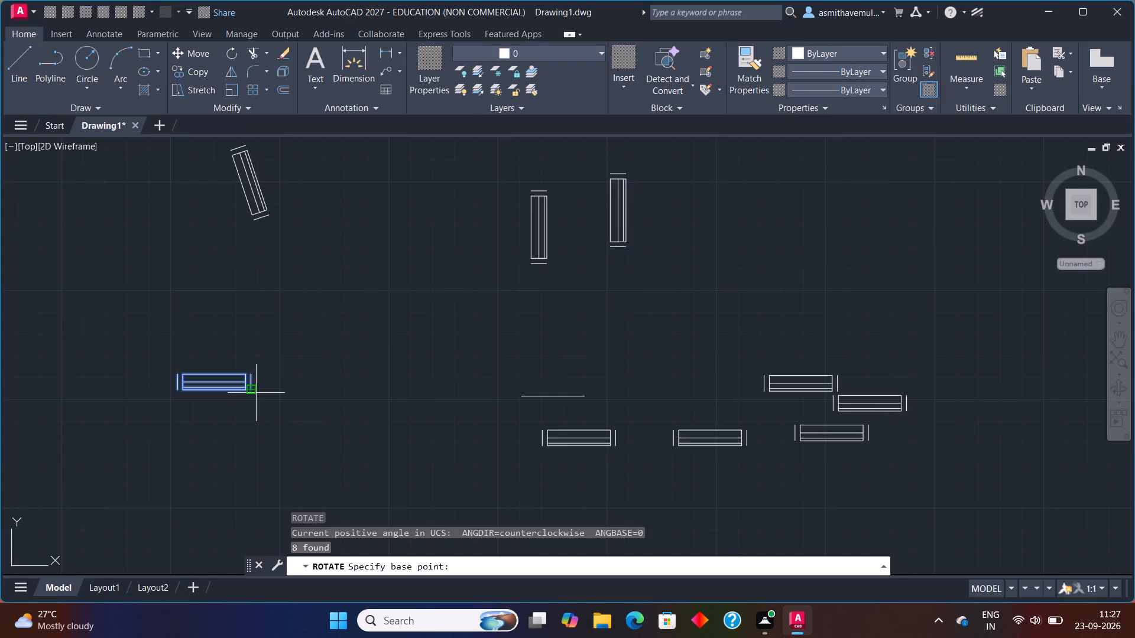
left_click(256, 390)
key("F8")
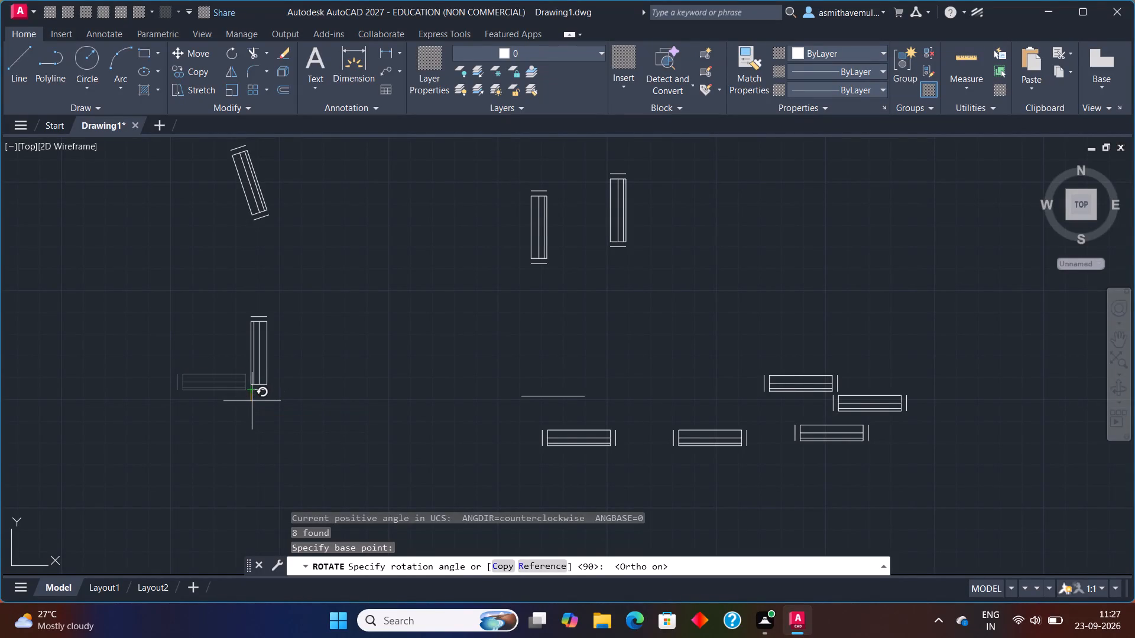
left_click(252, 402)
Copy the whole newly rotated vertical window symbol three times in a straight horizontal row to its right.
left_click_drag(304, 341, 251, 344)
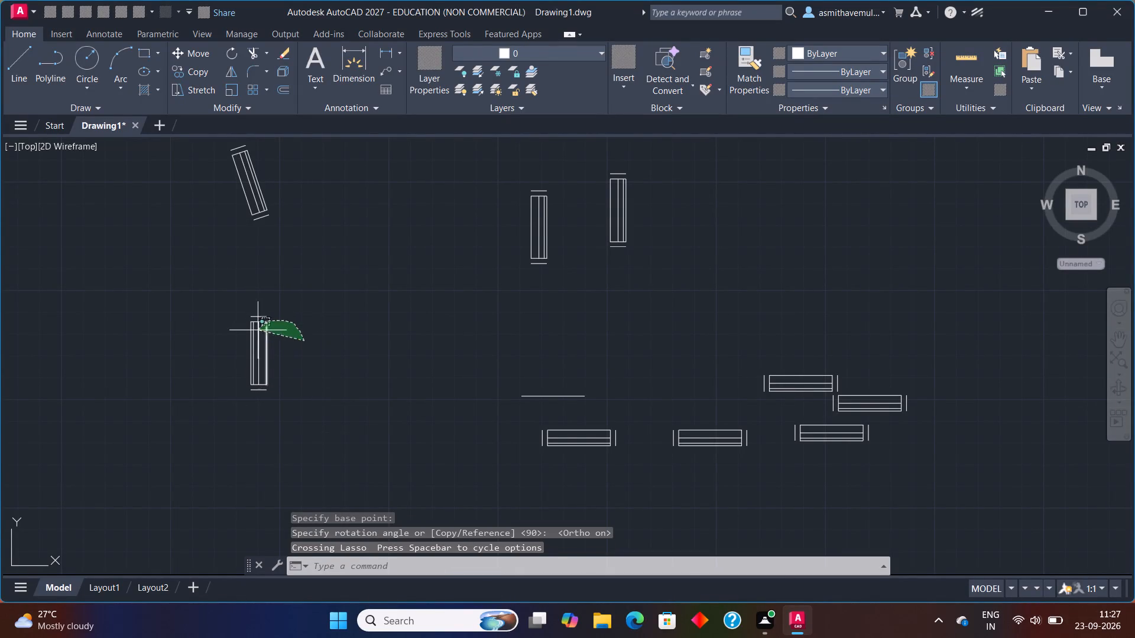
left_click_drag(251, 344, 236, 464)
scroll(265, 326, "up", 2)
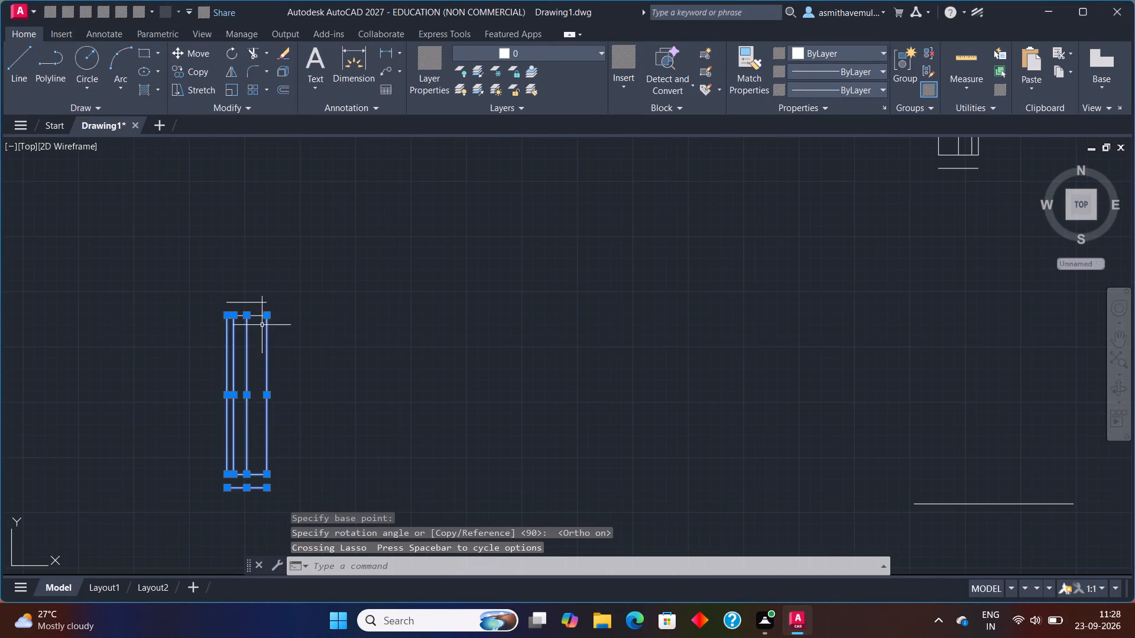
left_click(249, 298)
left_click_drag(254, 305, 254, 311)
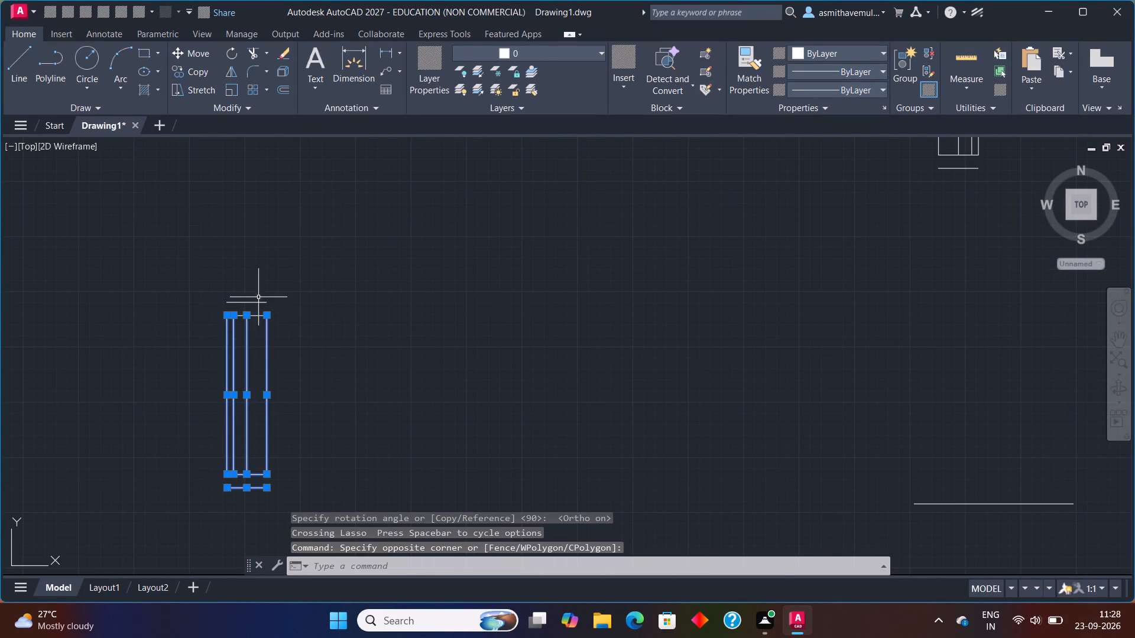
left_click_drag(259, 288, 218, 413)
type("CO")
key("p")
key("y")
key("Return")
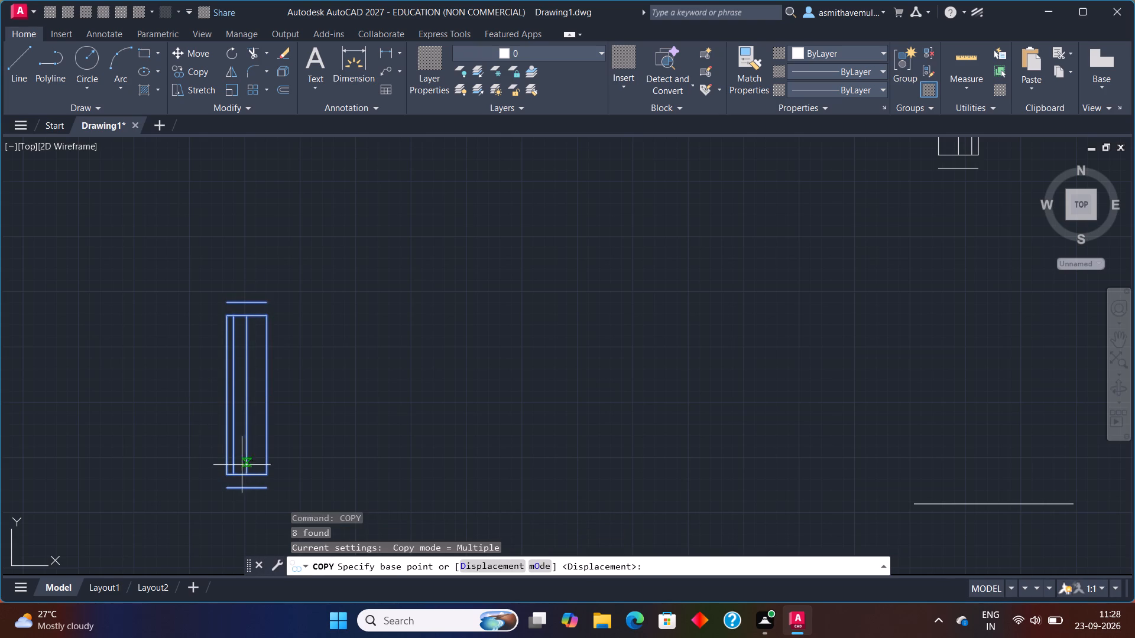
left_click(263, 487)
left_click(472, 414)
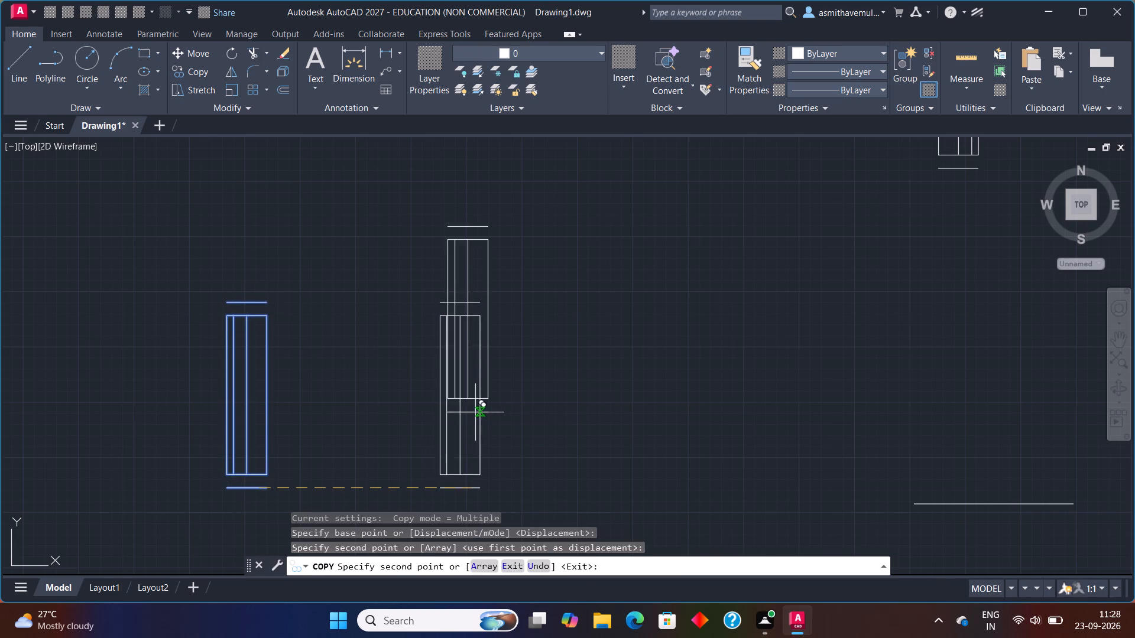
left_click(579, 405)
left_click(731, 393)
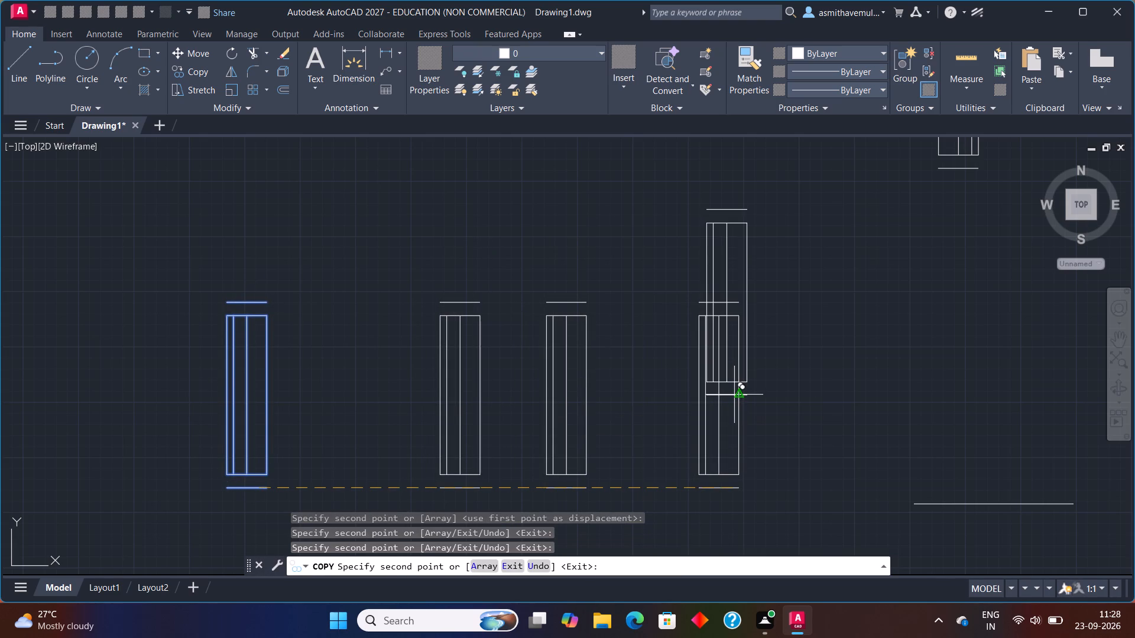
key("Escape")
Move the first rotated vertical window symbol with Ortho off into the left outer wall, just above the upper-left room's bottom partition.
scroll(741, 373, "down", 2)
middle_click_drag(696, 410, 616, 442)
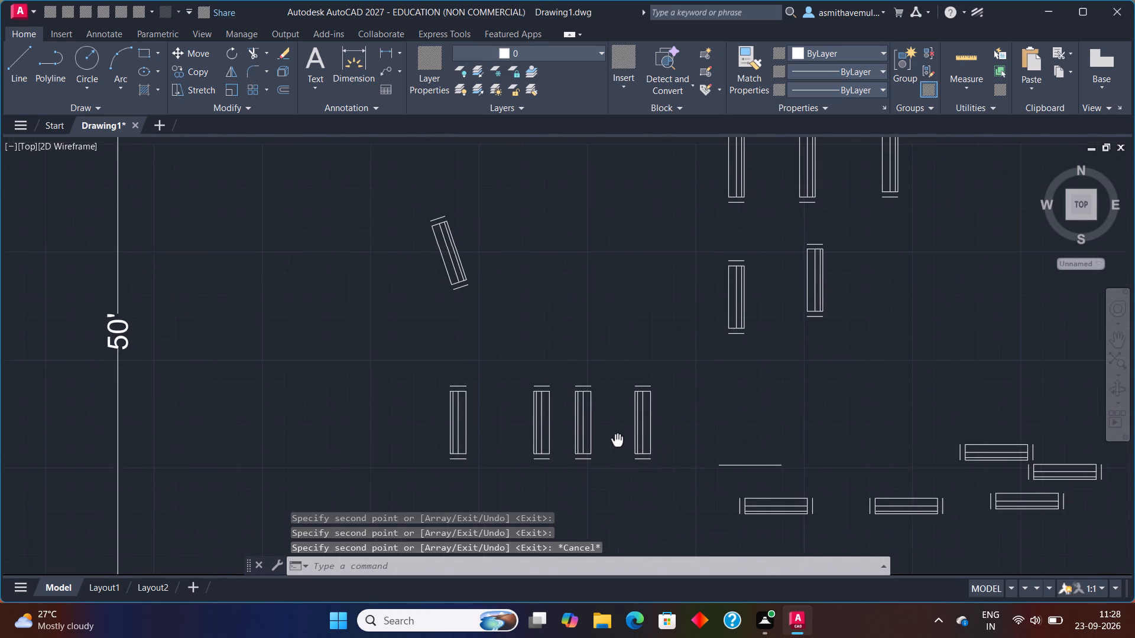
middle_click_drag(616, 442, 614, 442)
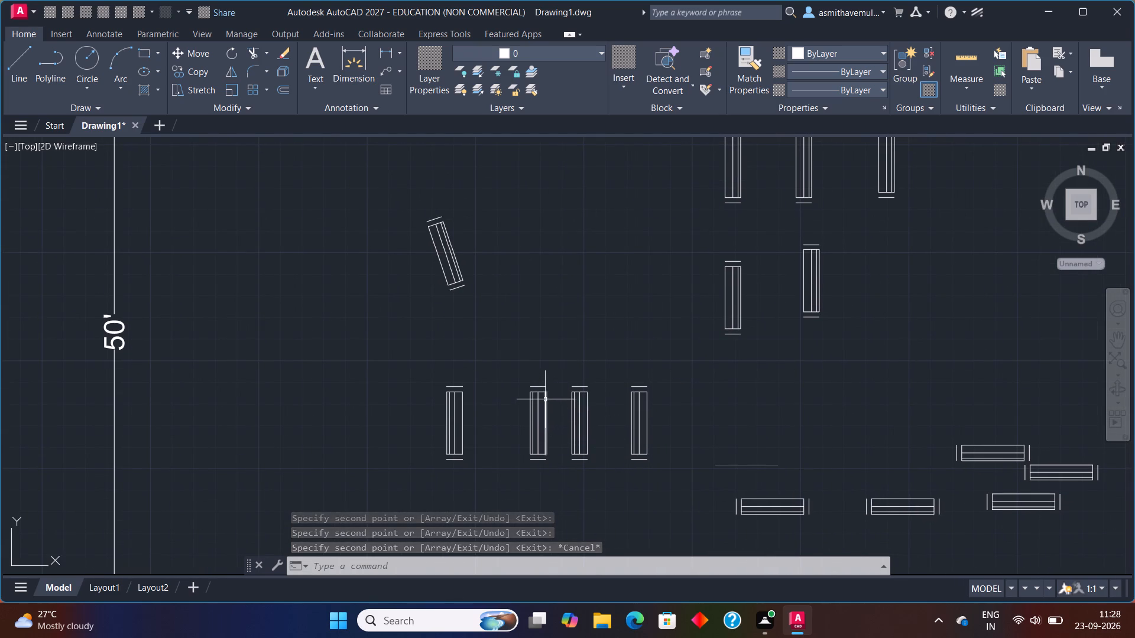
left_click_drag(749, 255, 697, 302)
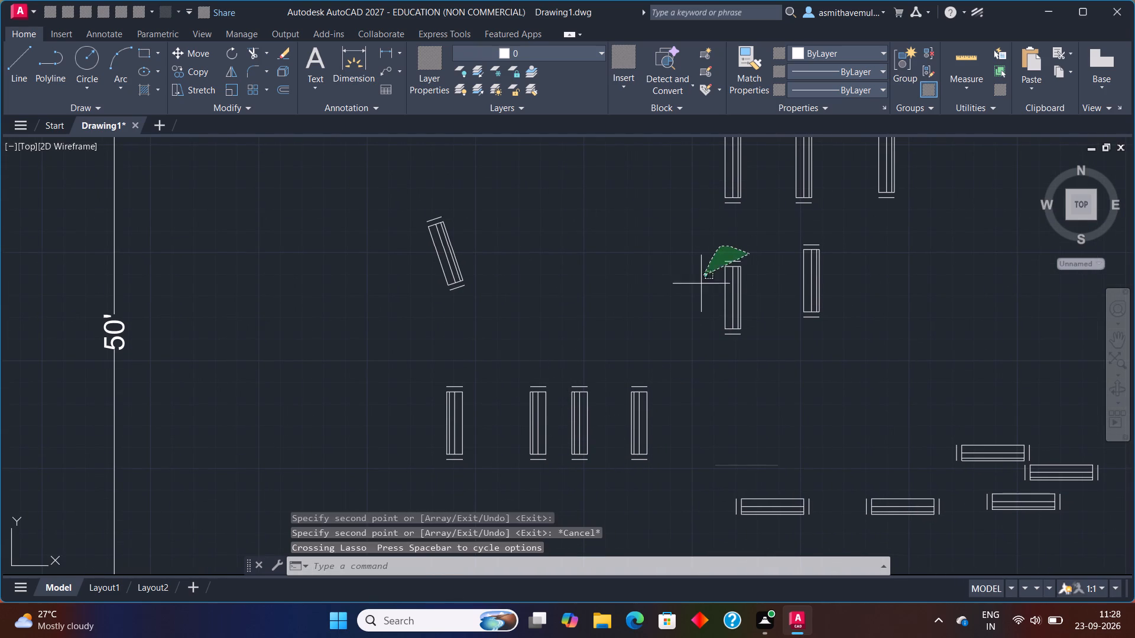
left_click_drag(697, 302, 858, 389)
key("F8")
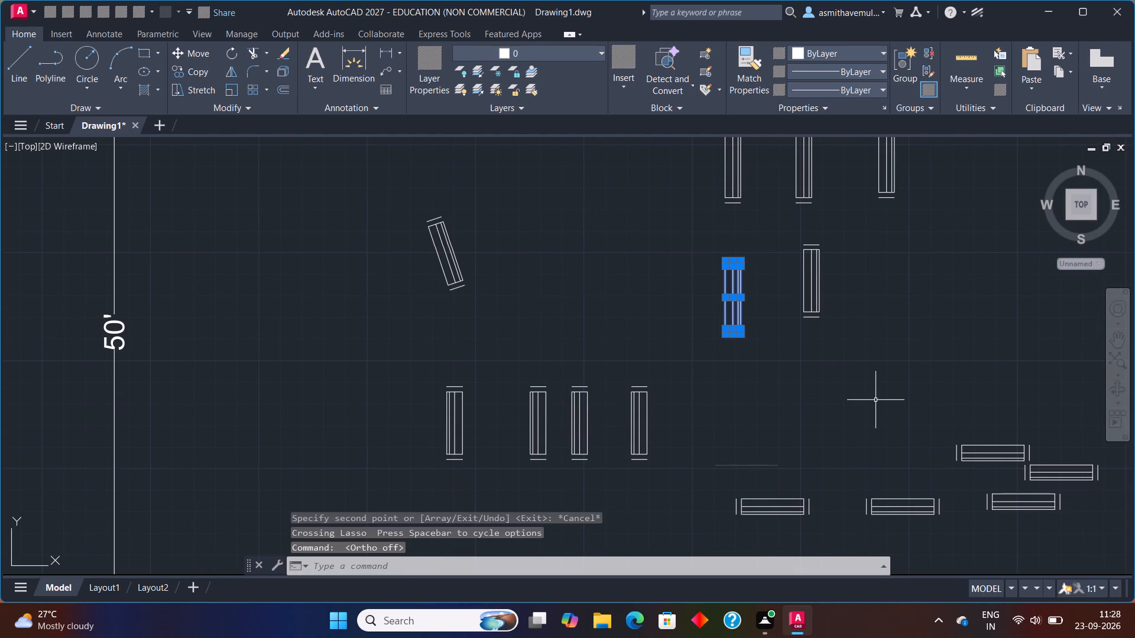
key("m")
key("Return")
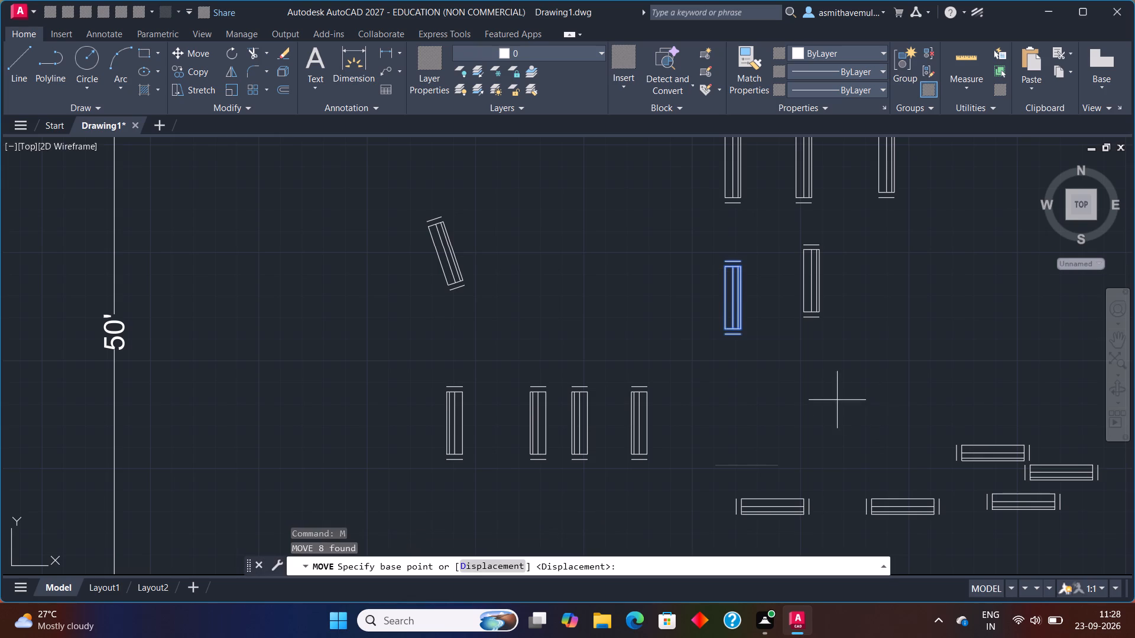
left_click(742, 336)
middle_click_drag(268, 377, 588, 388)
scroll(555, 383, "down", 1)
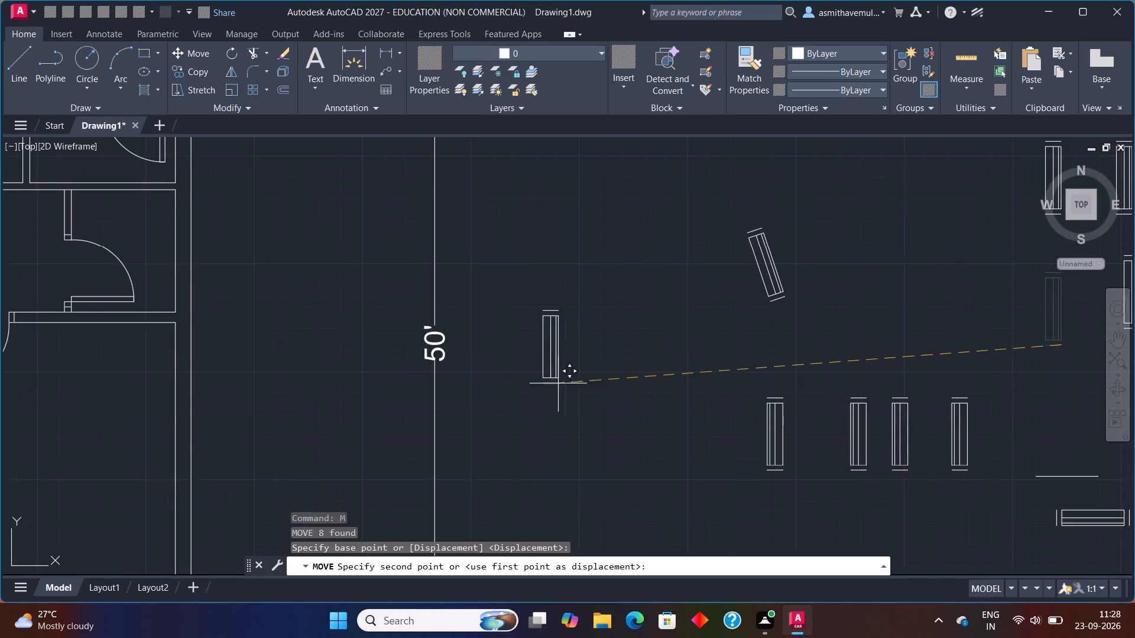
scroll(554, 383, "down", 1)
middle_click_drag(135, 378, 463, 419)
scroll(509, 303, "up", 3)
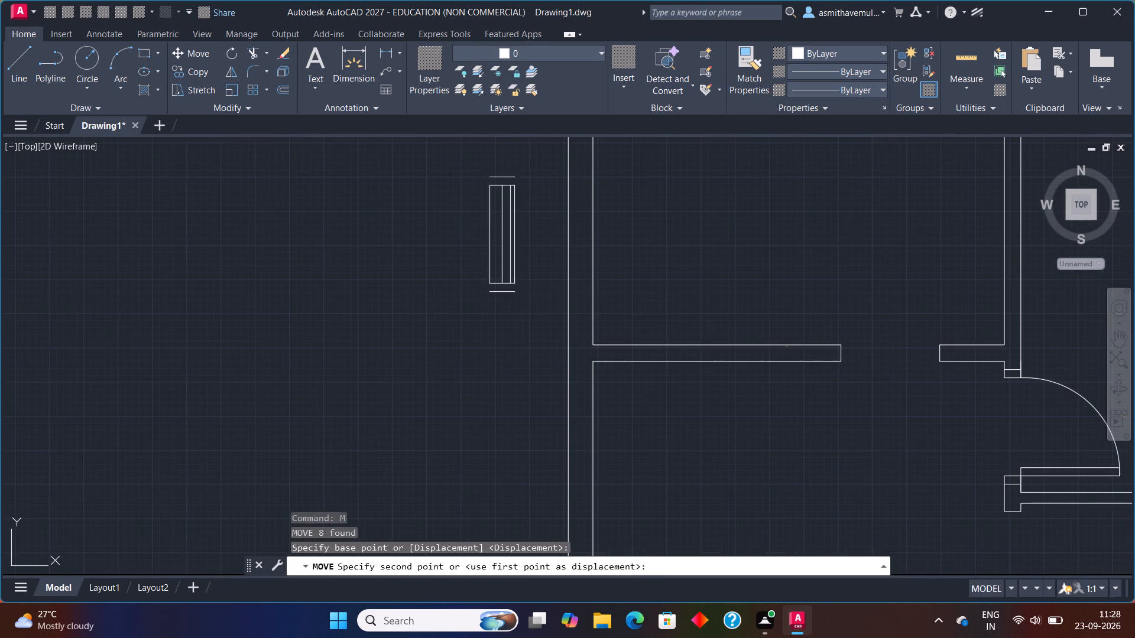
left_click(594, 308)
Copy the leftmost vertical window symbol of the upper loose row into the left outer wall of the middle-left room, between its two partitions.
scroll(693, 339, "down", 1)
scroll(769, 361, "down", 1)
middle_click_drag(770, 361, 115, 311)
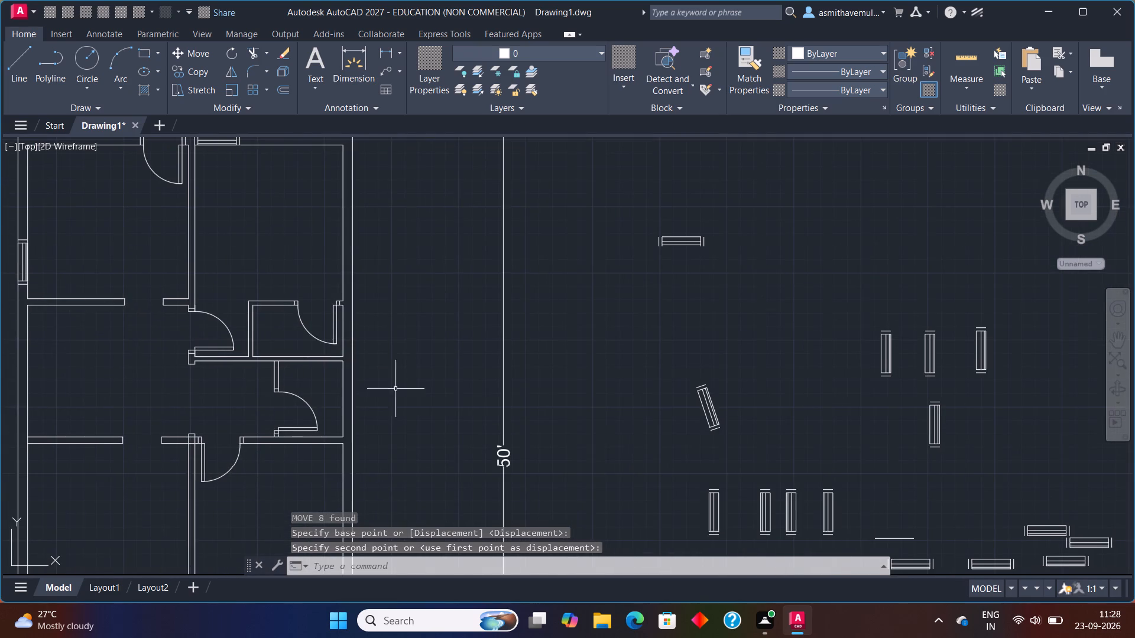
middle_click_drag(721, 475, 656, 432)
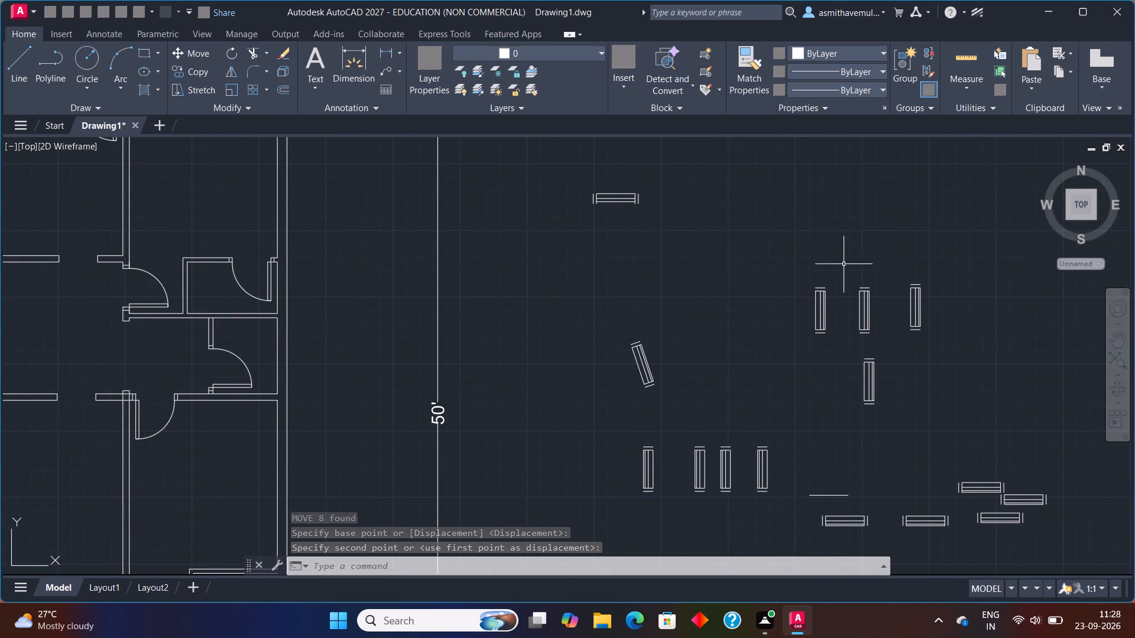
left_click_drag(847, 262, 842, 364)
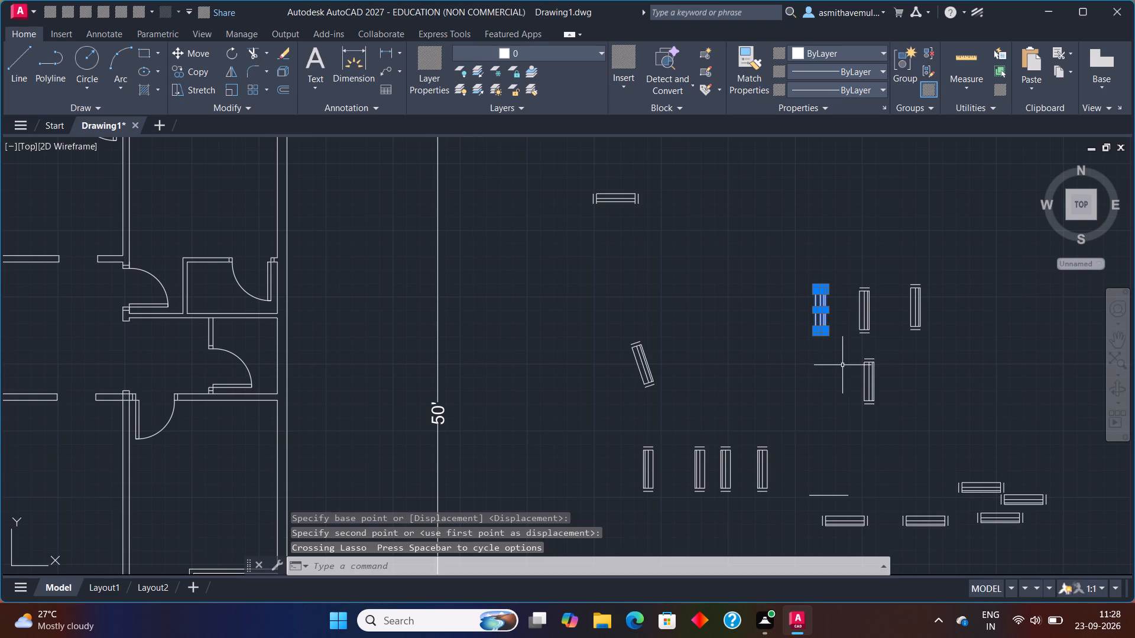
key("c")
key("o")
type("PY")
key("Return")
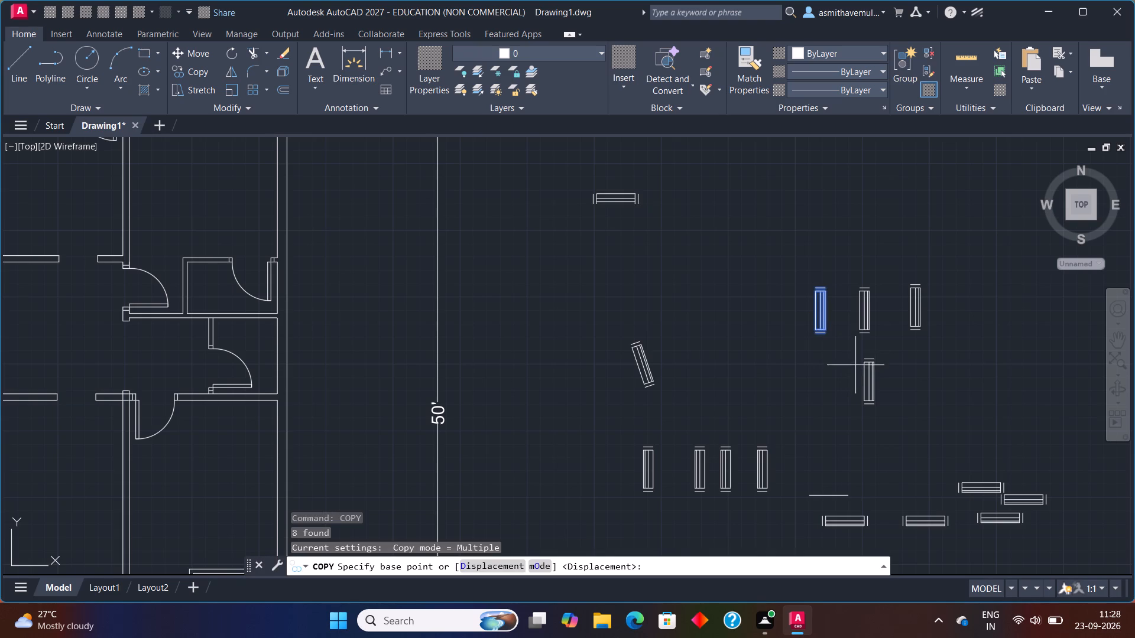
left_click(831, 333)
middle_click_drag(132, 331, 638, 239)
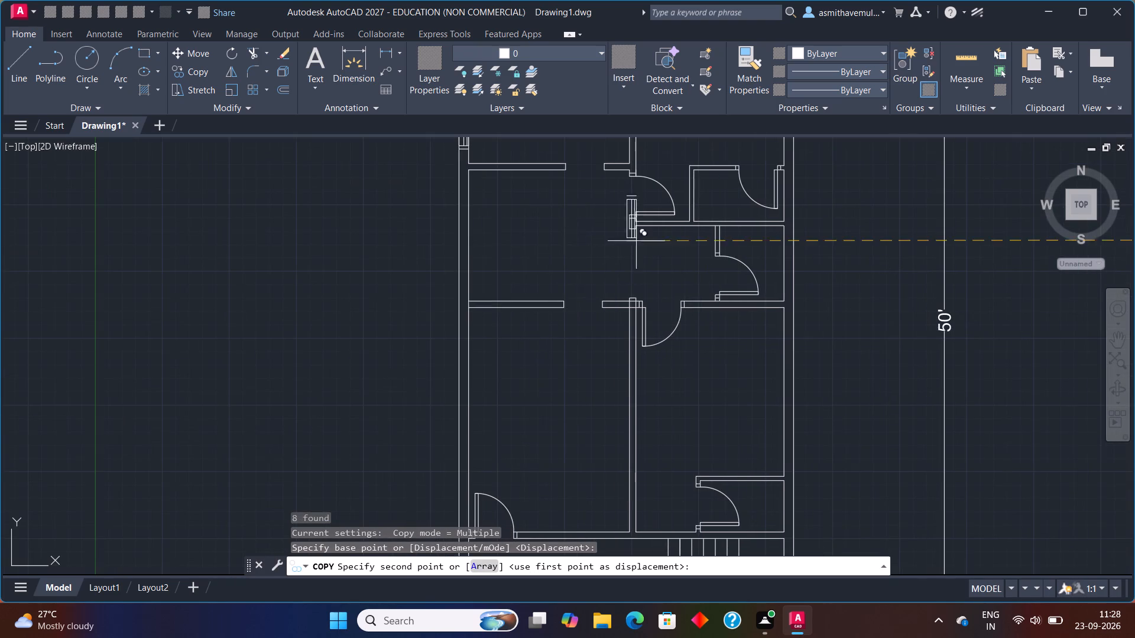
scroll(500, 266, "up", 1)
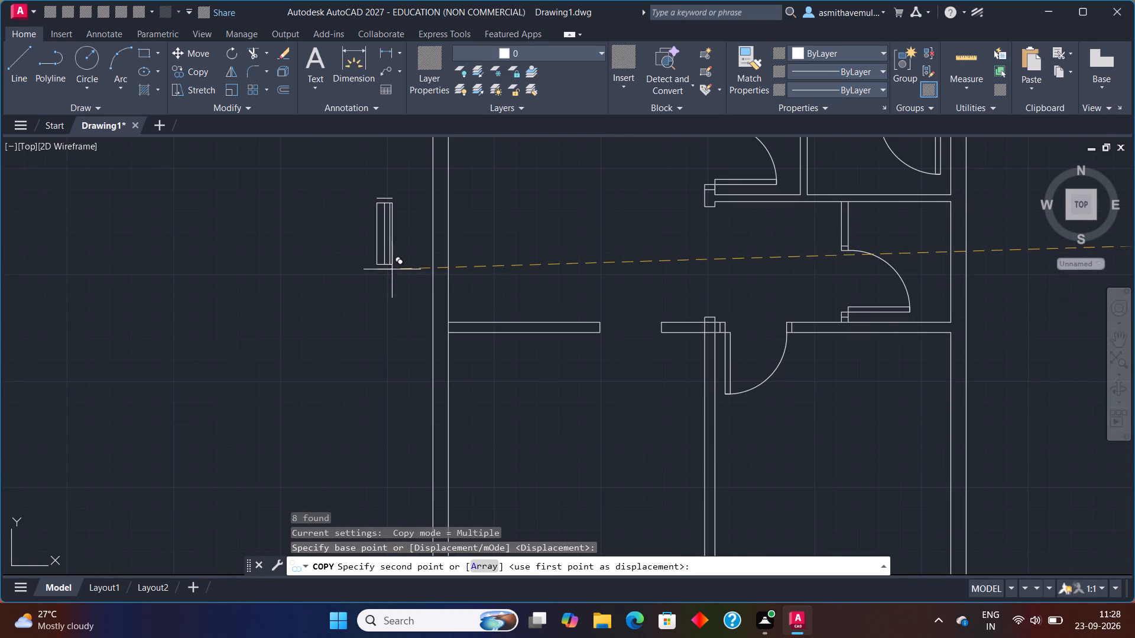
middle_click_drag(439, 247, 412, 321)
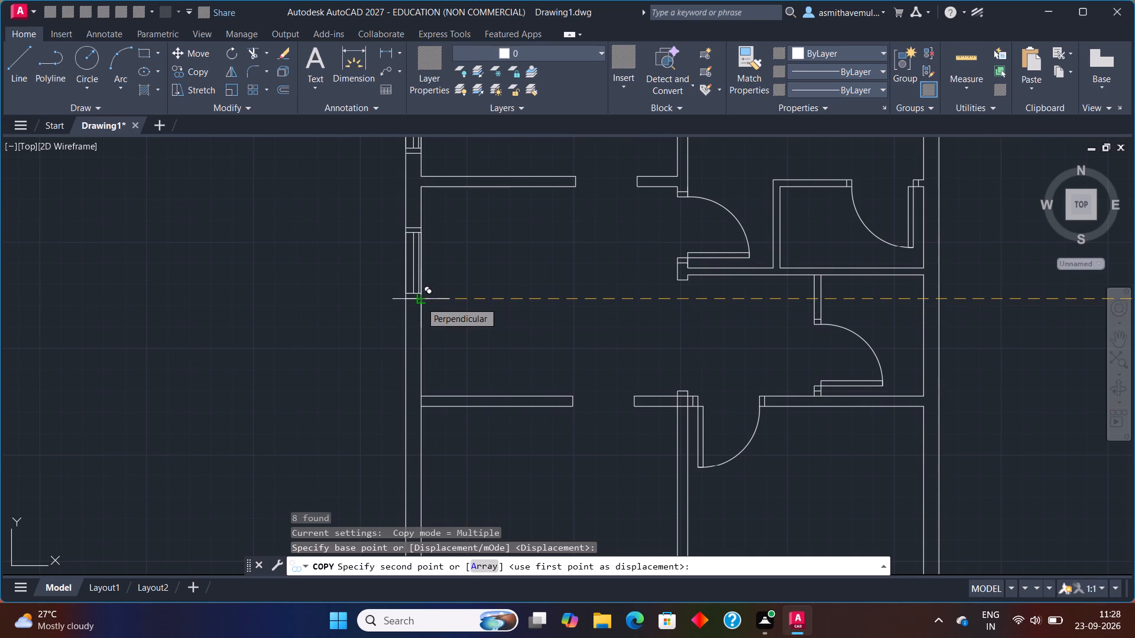
left_click(421, 309)
Place two more copies of the vertical window in the lower-left room's left outer wall, one in its upper part and one beside the door.
middle_click_drag(441, 391, 409, 220)
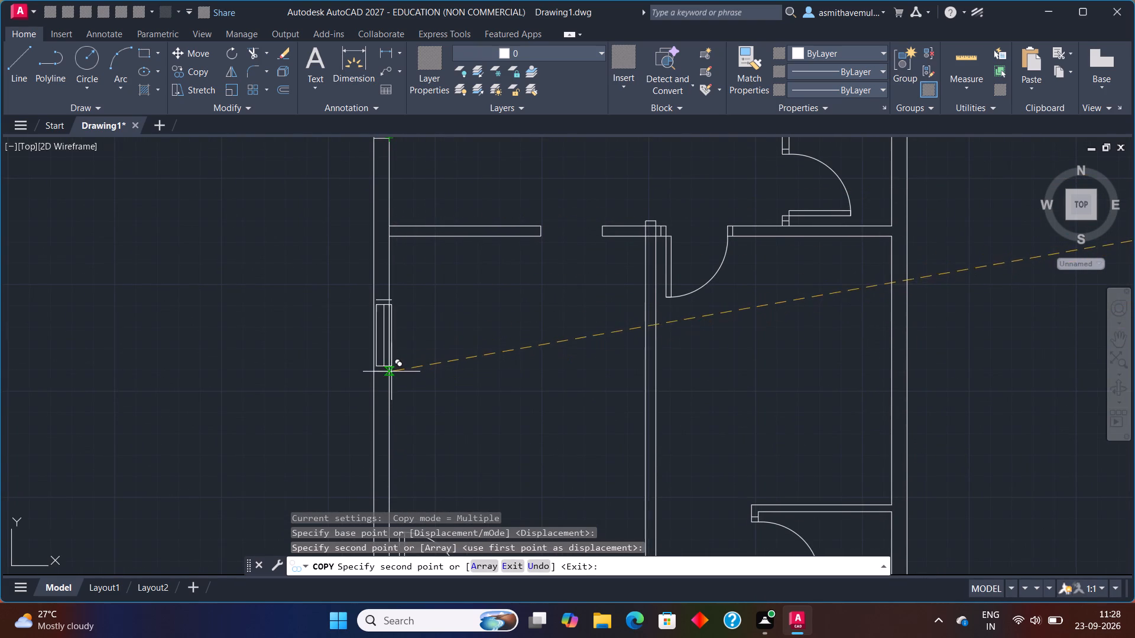
left_click(390, 363)
middle_click_drag(427, 390, 410, 286)
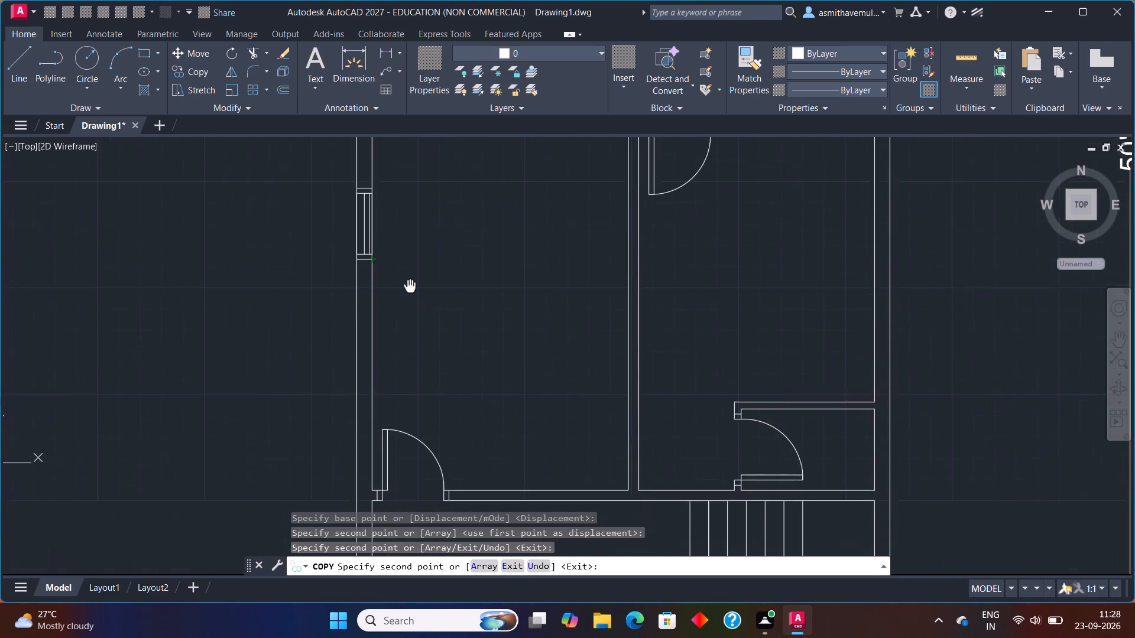
middle_click_drag(410, 286, 410, 245)
middle_click_drag(380, 358, 378, 344)
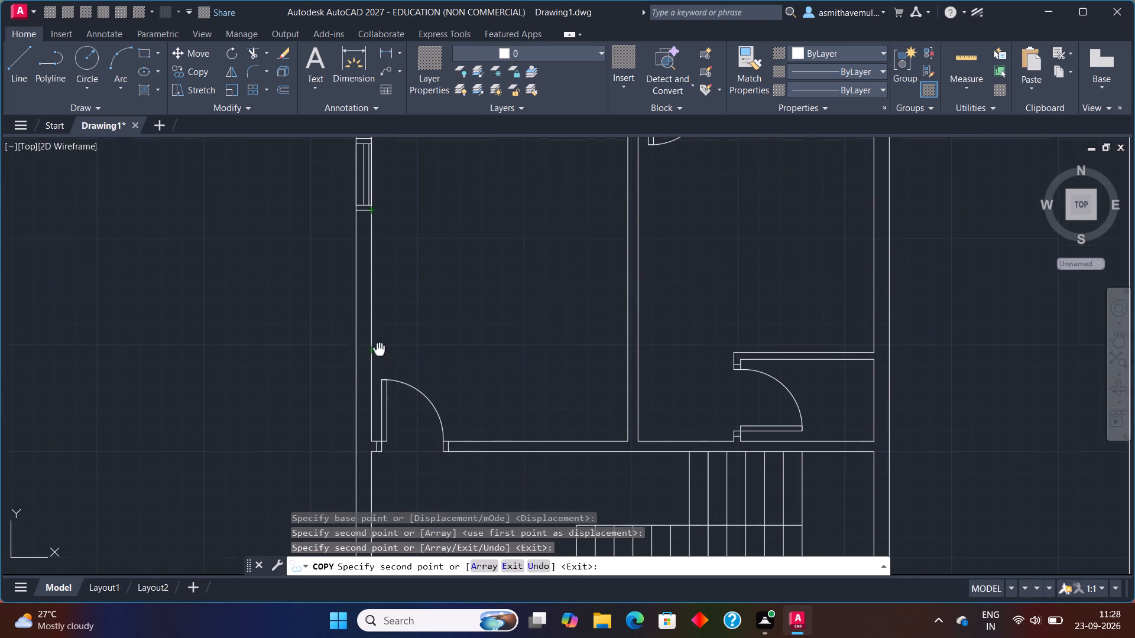
middle_click_drag(378, 344, 377, 306)
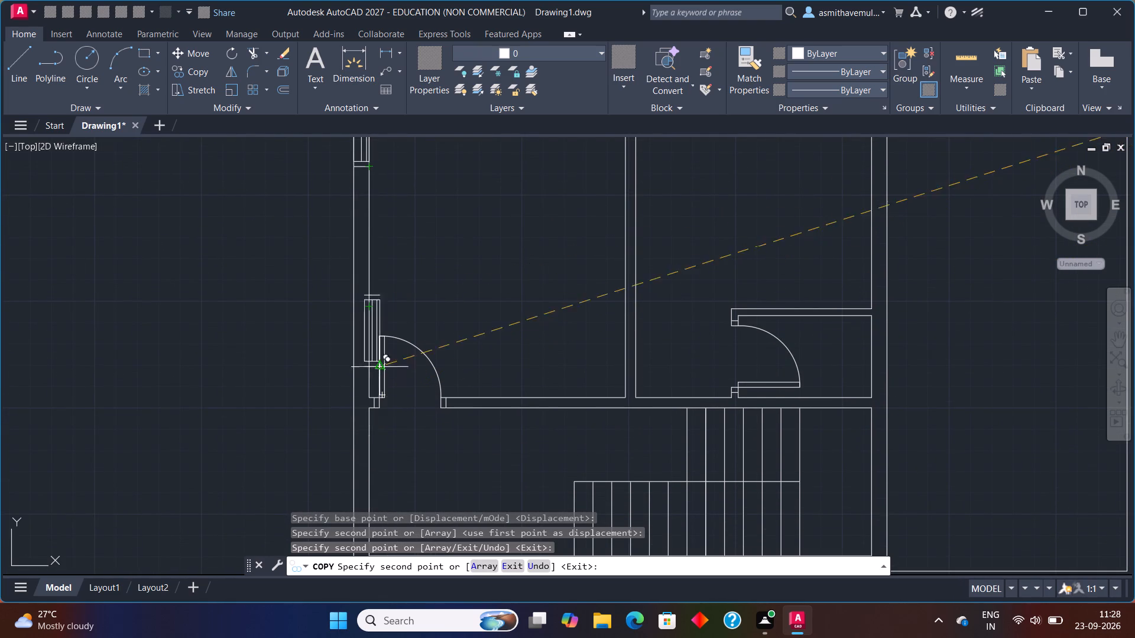
scroll(406, 341, "down", 1)
middle_click_drag(472, 318, 448, 358)
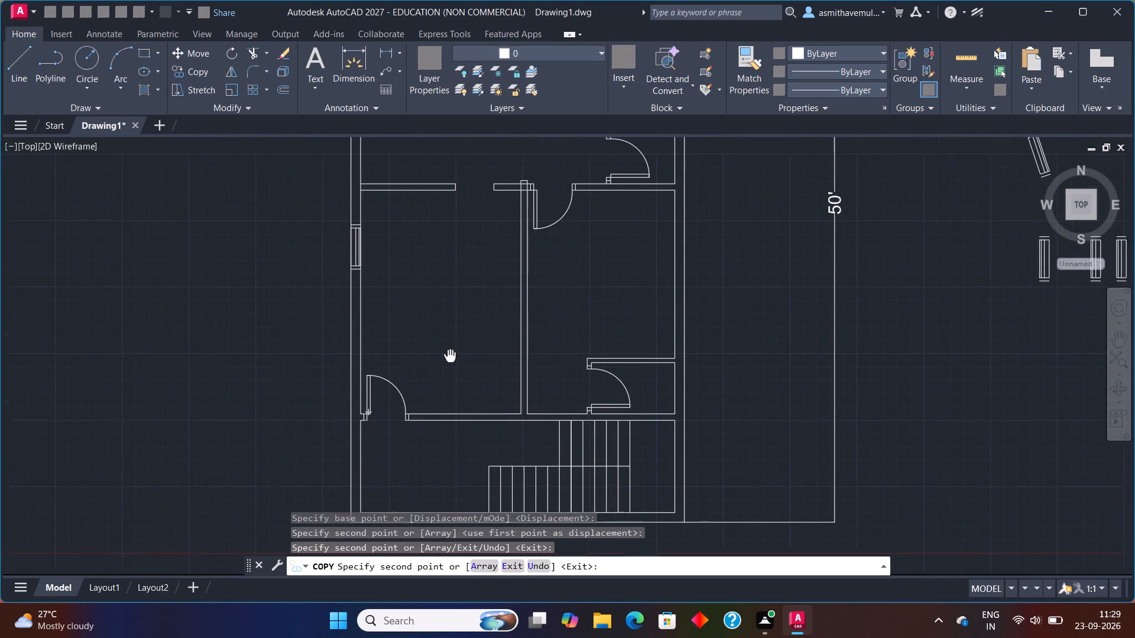
middle_click_drag(448, 358, 439, 374)
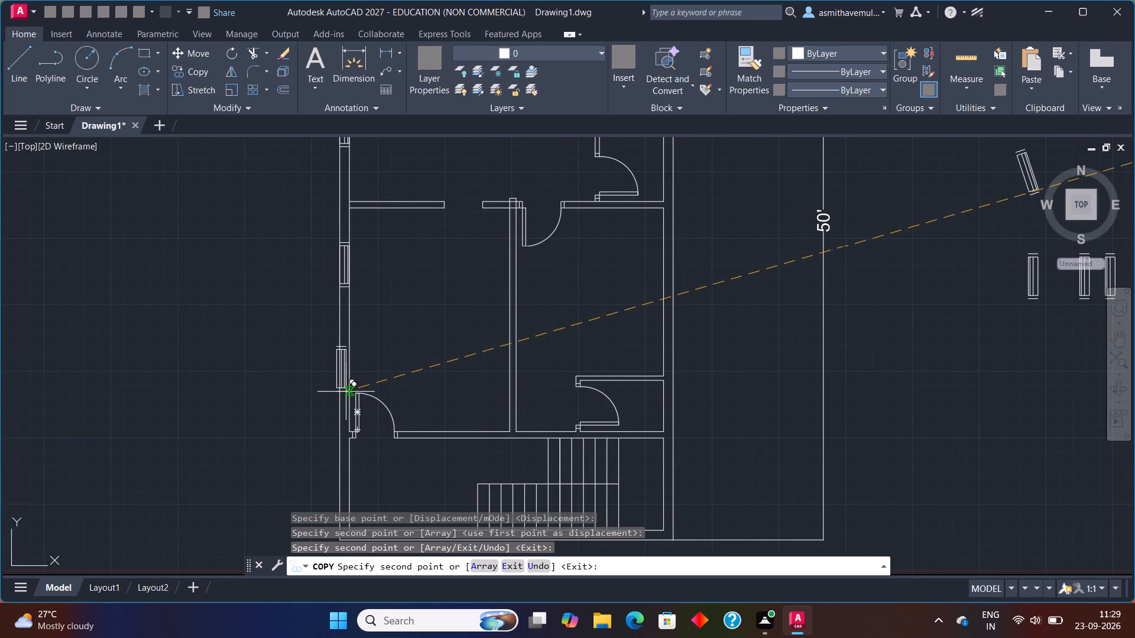
scroll(345, 386, "up", 1)
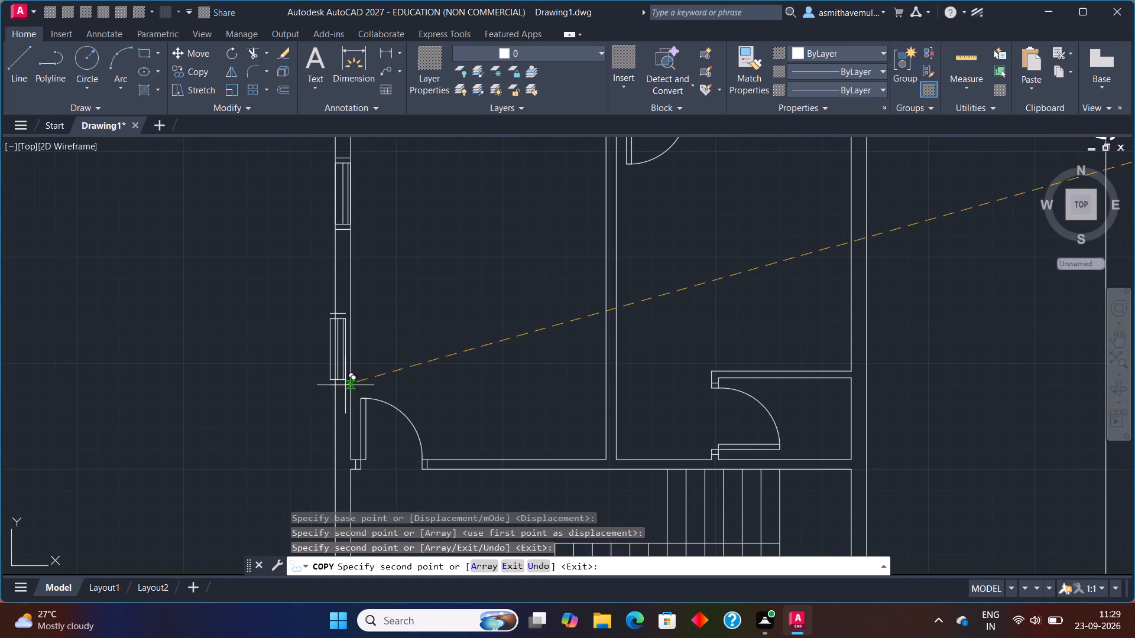
left_click(351, 427)
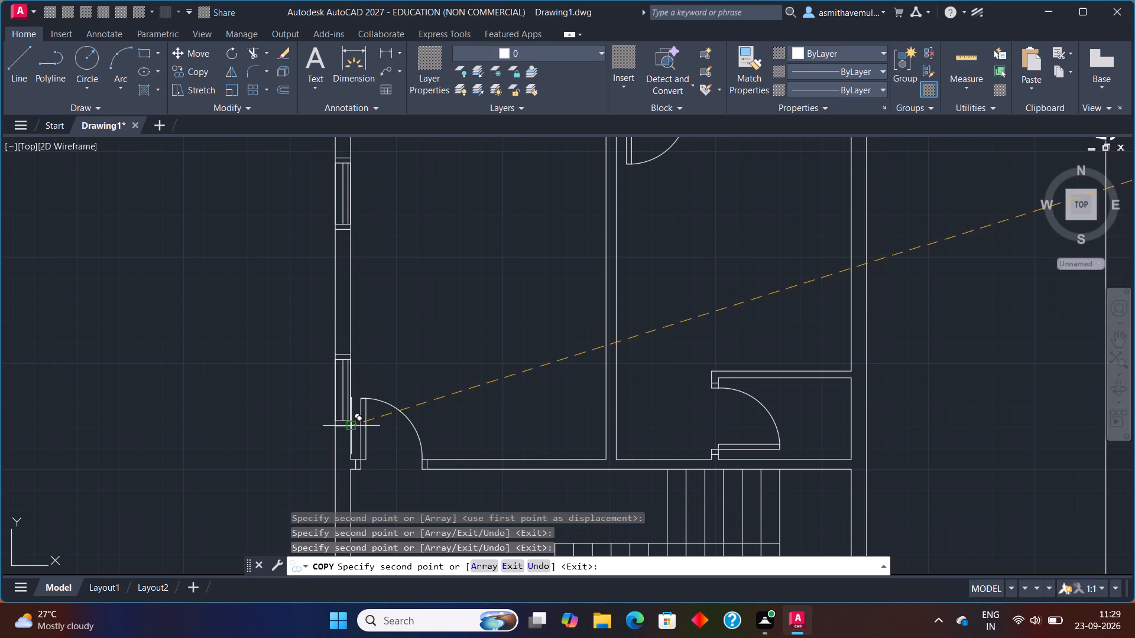
scroll(483, 332, "down", 1)
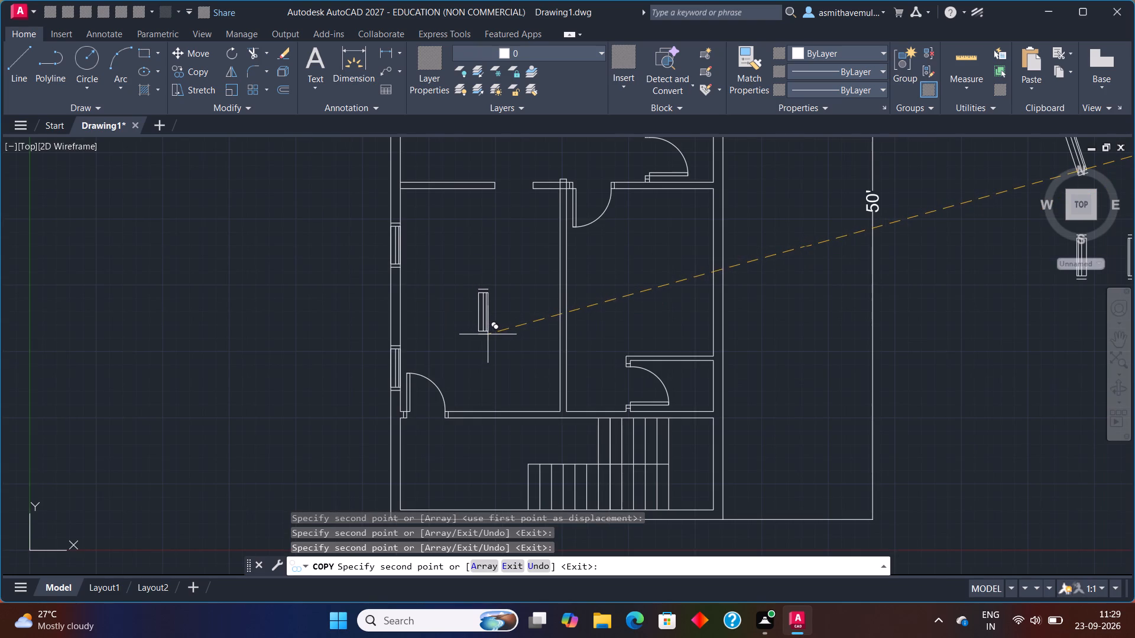
middle_click_drag(482, 368, 377, 436)
scroll(362, 363, "down", 2)
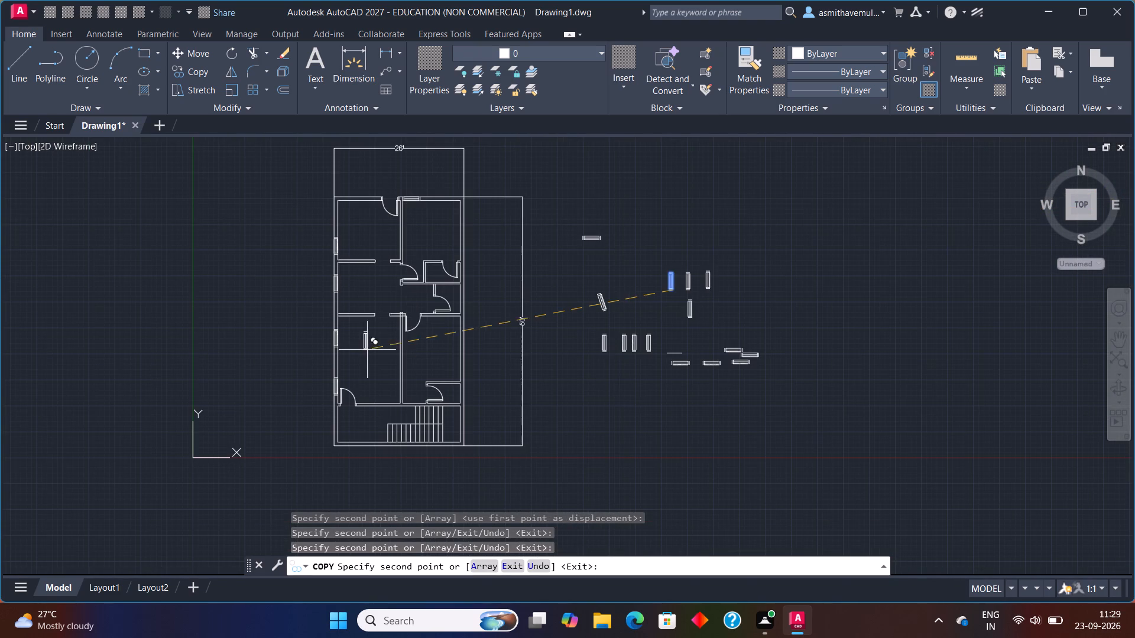
key("Escape")
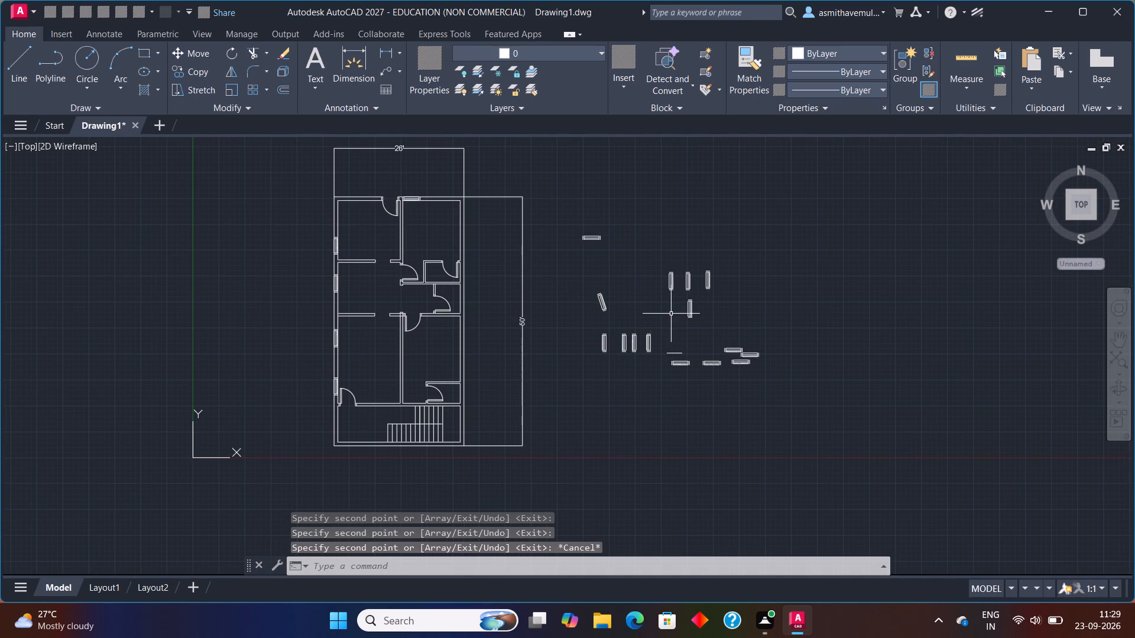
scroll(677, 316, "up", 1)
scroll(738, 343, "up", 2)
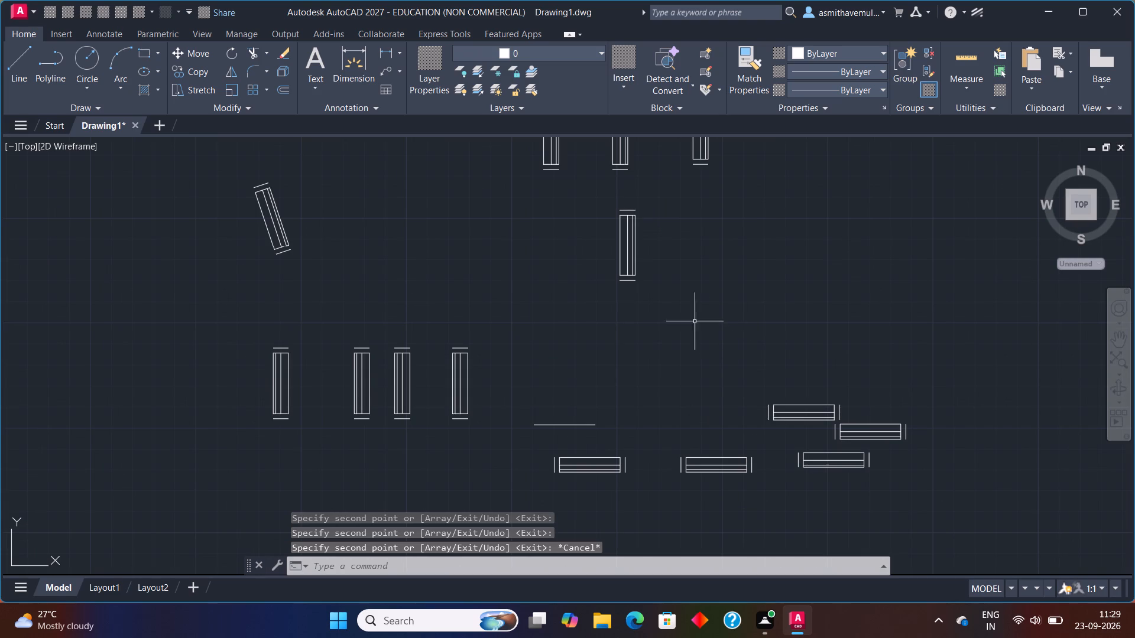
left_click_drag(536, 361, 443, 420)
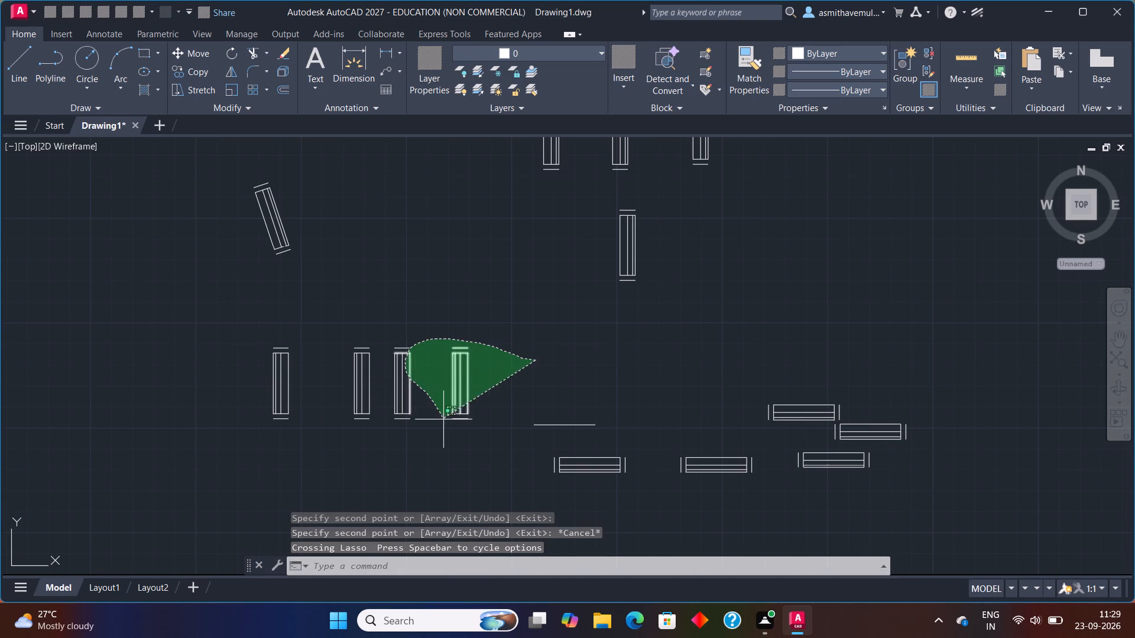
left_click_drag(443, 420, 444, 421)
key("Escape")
Copy the leftmost vertical window symbol of the lower loose row into the right outer wall of the lower-right room, above the small corner room.
left_click_drag(282, 336, 296, 453)
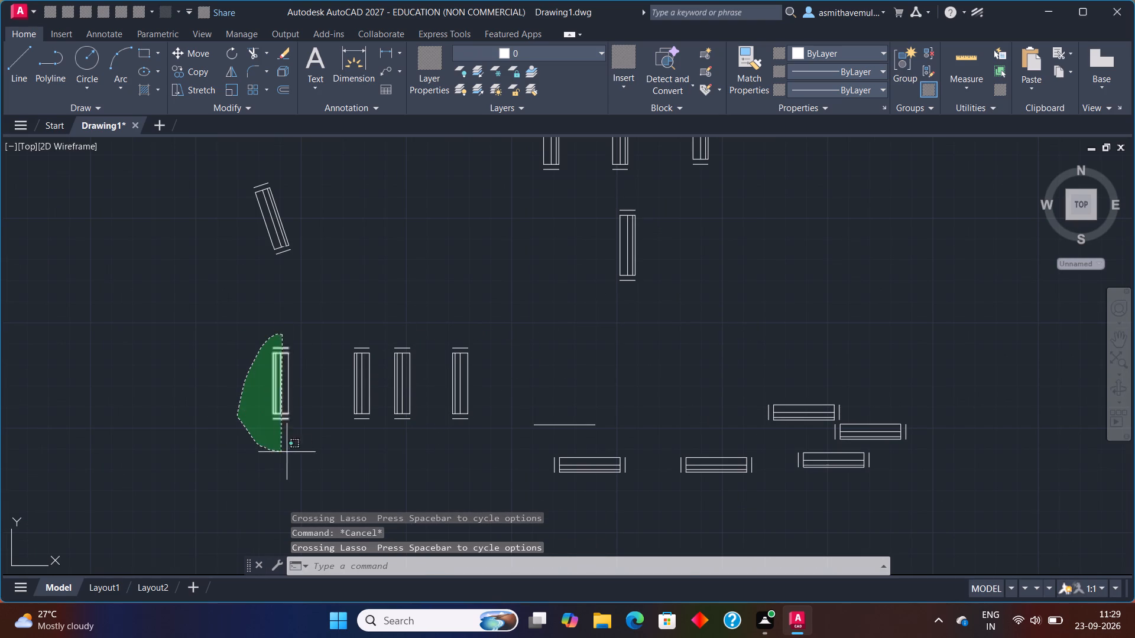
left_click_drag(296, 453, 310, 450)
key("c")
key("o")
type("PY")
key("Return")
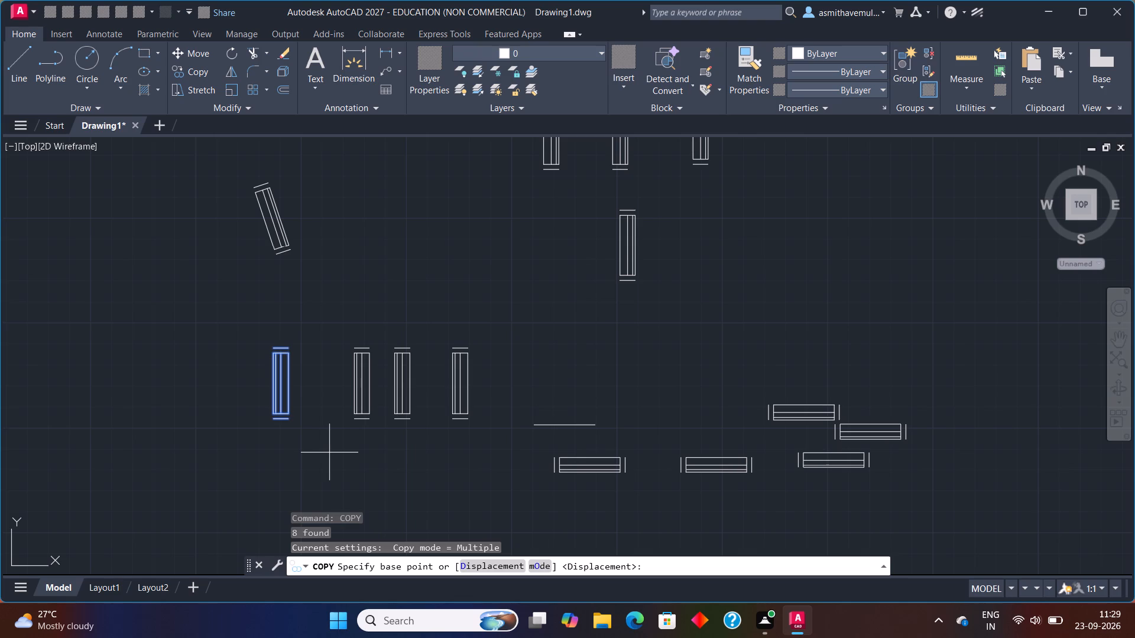
left_click(271, 421)
middle_click_drag(176, 391, 346, 384)
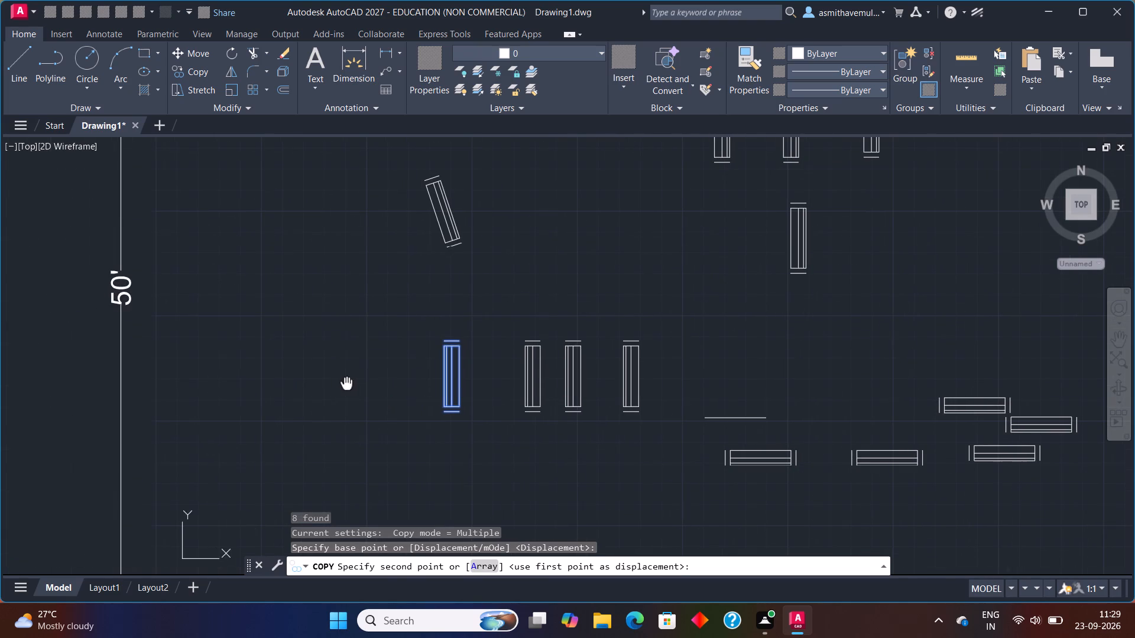
scroll(281, 385, "down", 2)
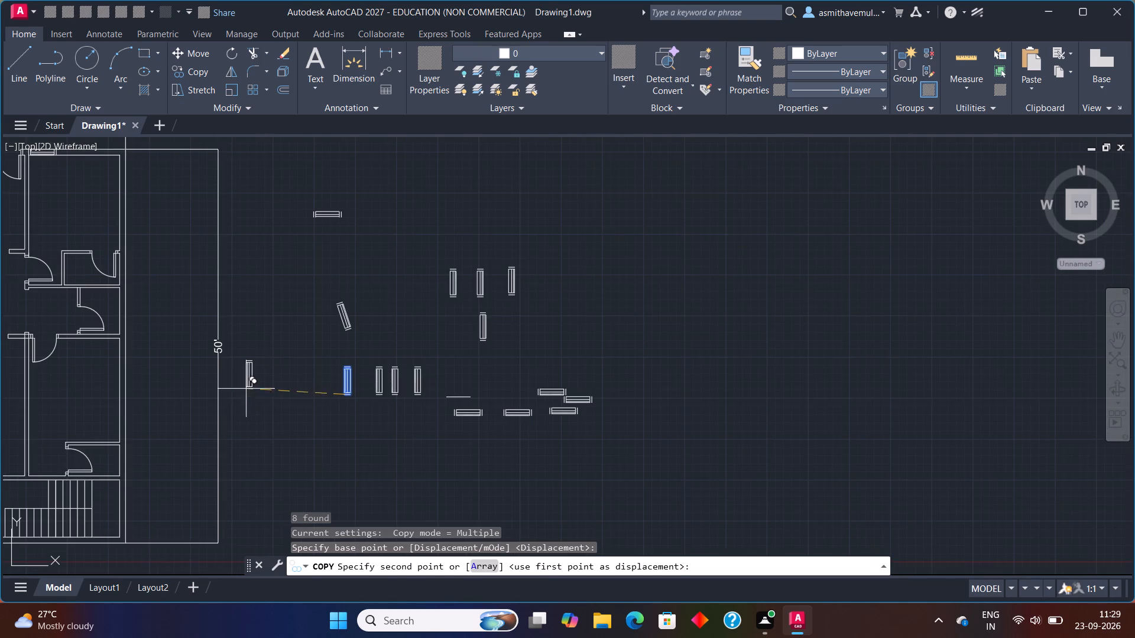
middle_click_drag(231, 390, 471, 300)
scroll(382, 380, "up", 1)
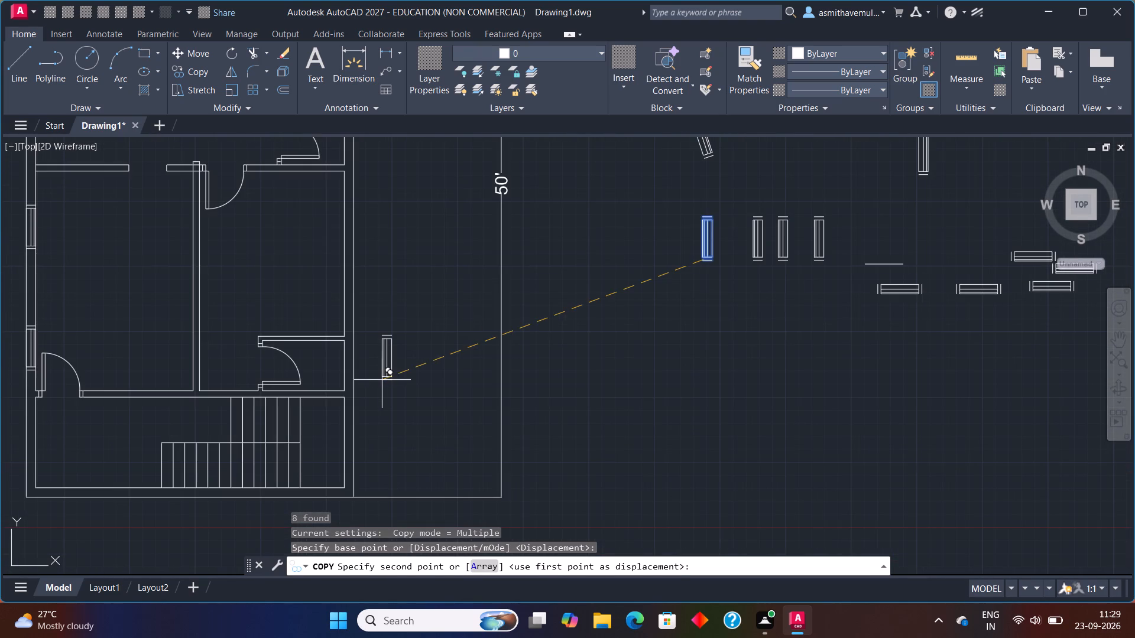
middle_click_drag(363, 425, 356, 327)
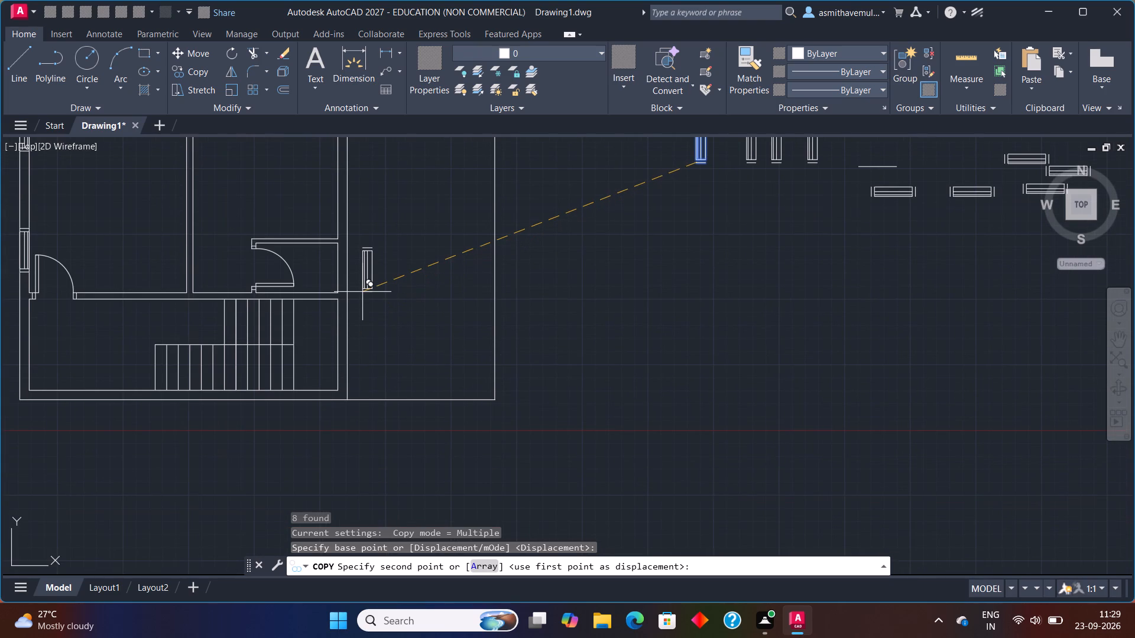
middle_click_drag(363, 283, 350, 346)
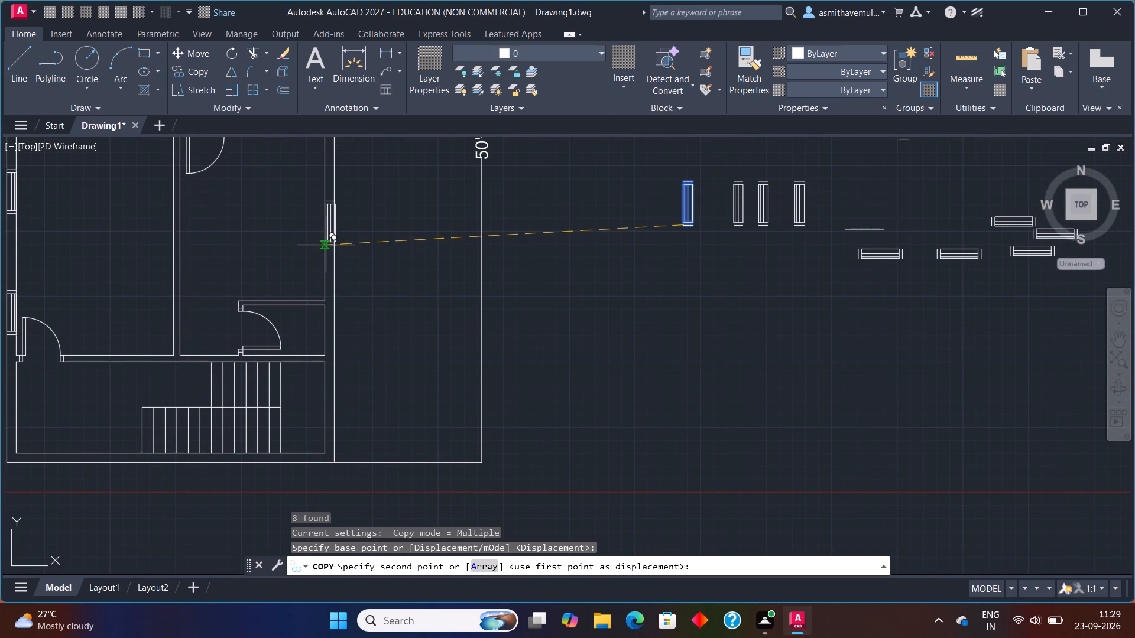
scroll(326, 243, "up", 1)
middle_click_drag(321, 232, 299, 296)
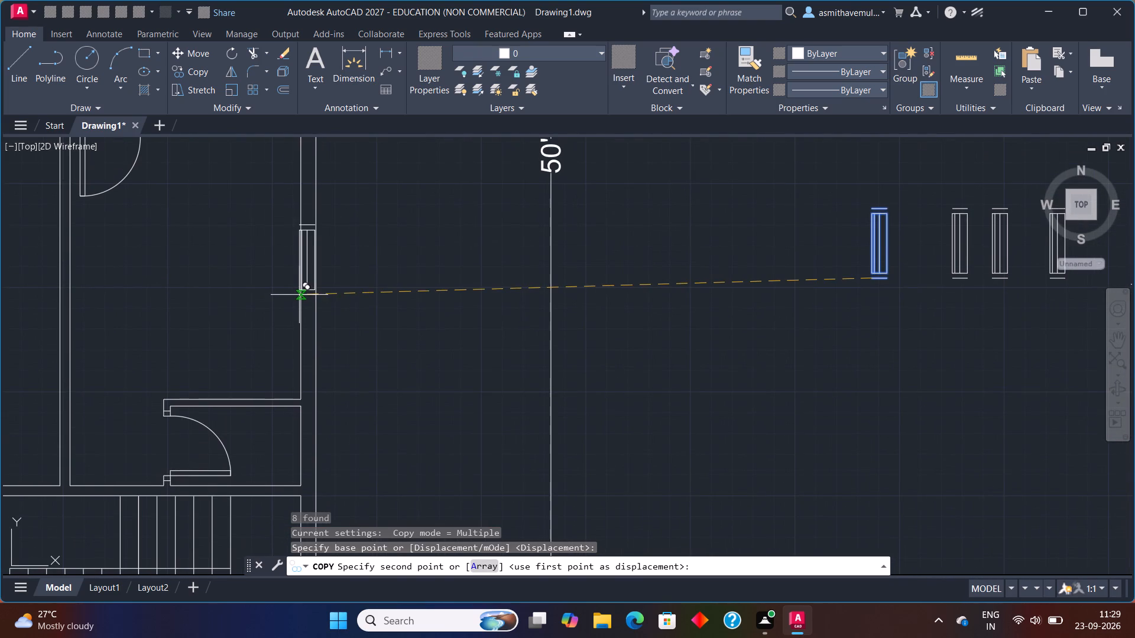
left_click(301, 290)
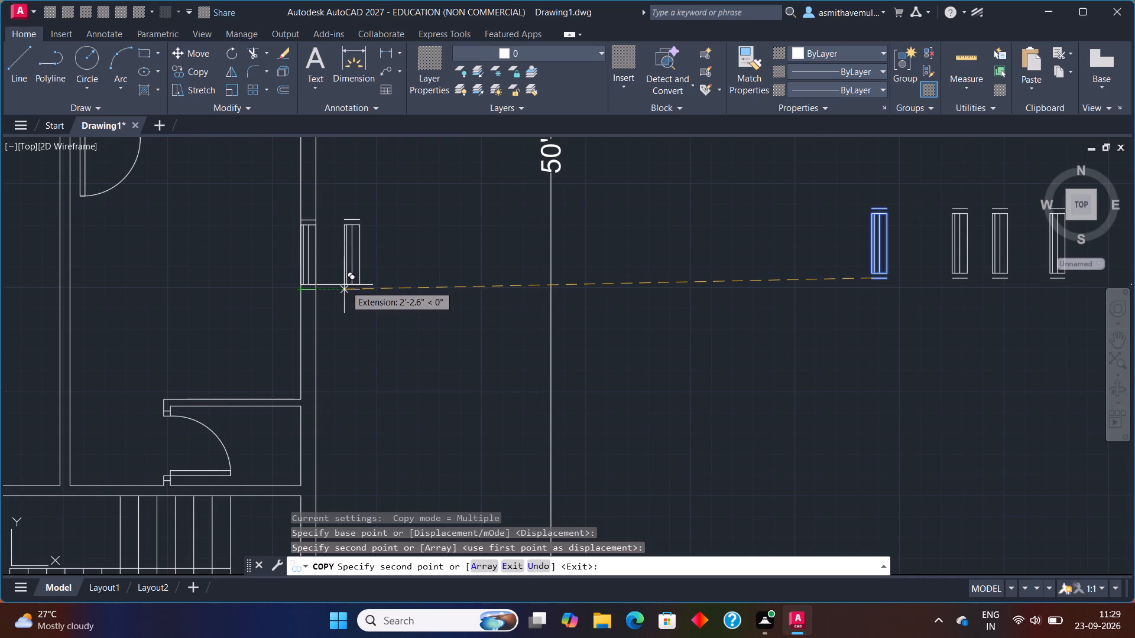
scroll(344, 285, "down", 1)
middle_click_drag(343, 285, 323, 477)
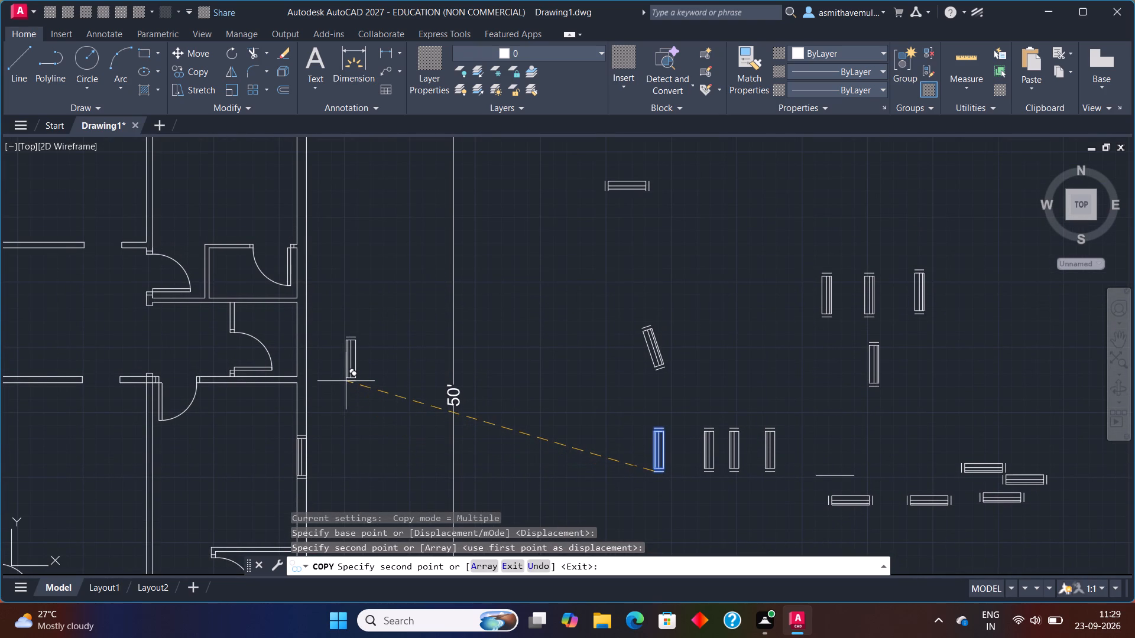
key("Escape")
Move the leftmost horizontal window symbol of the loose group down into the empty space below the group.
scroll(348, 382, "down", 1)
middle_click_drag(351, 408, 336, 283)
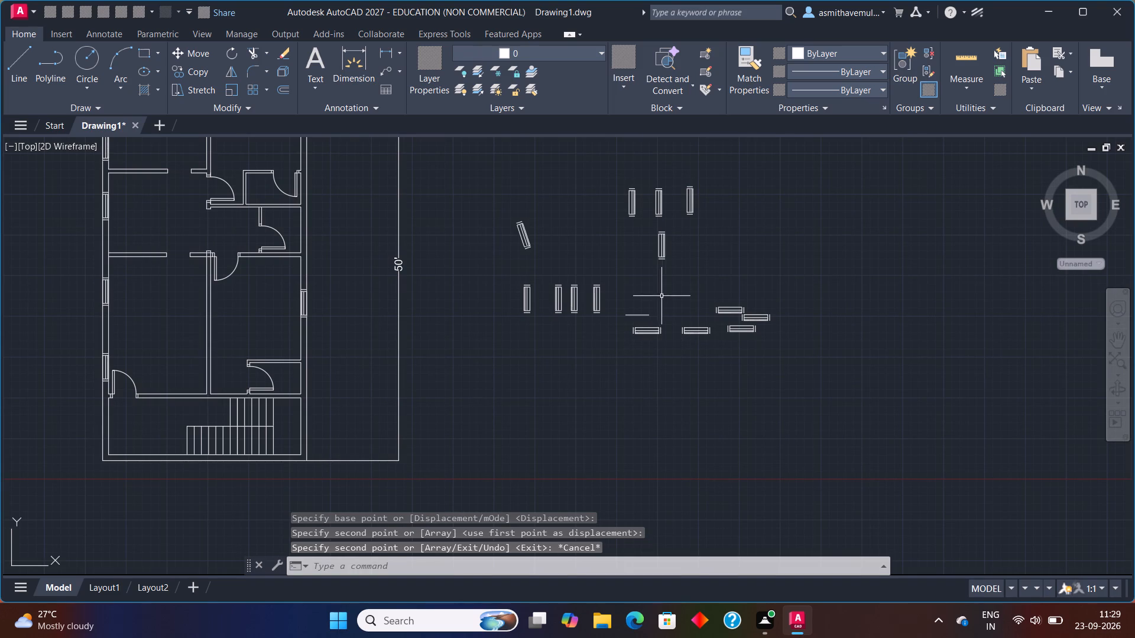
scroll(735, 288, "up", 1)
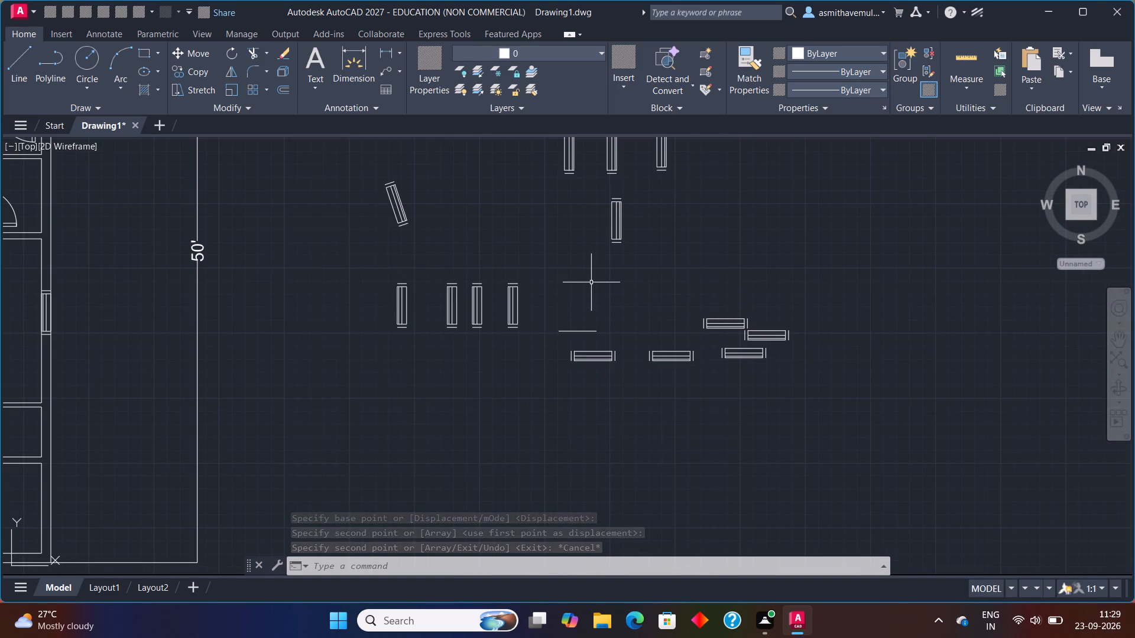
left_click_drag(625, 367, 531, 416)
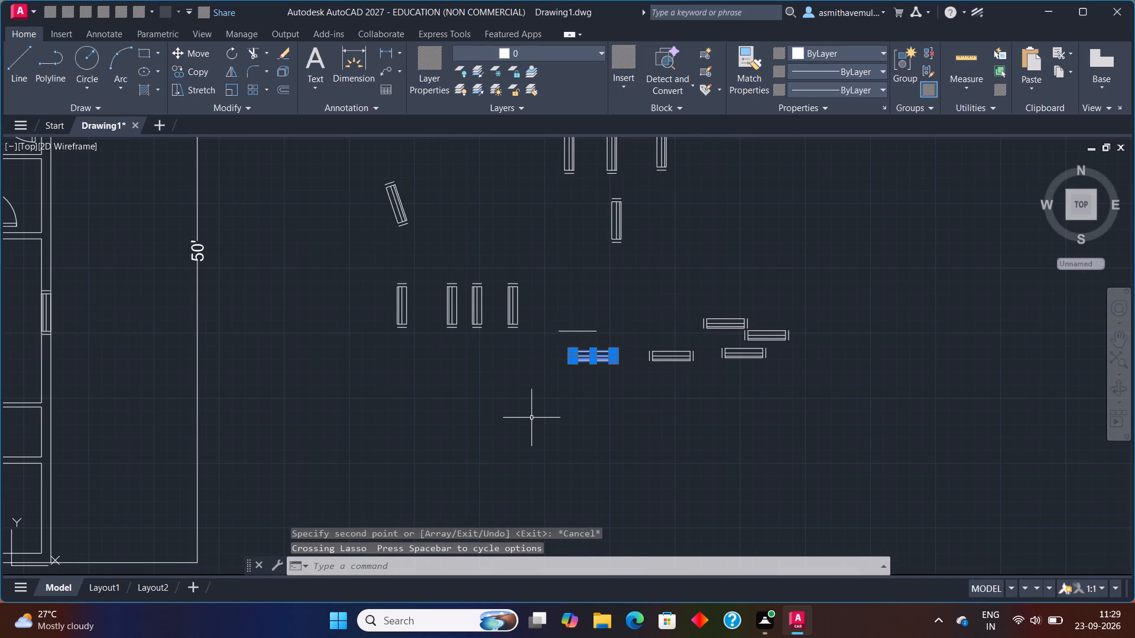
key("r")
key("BackSpace")
key("m")
key("Return")
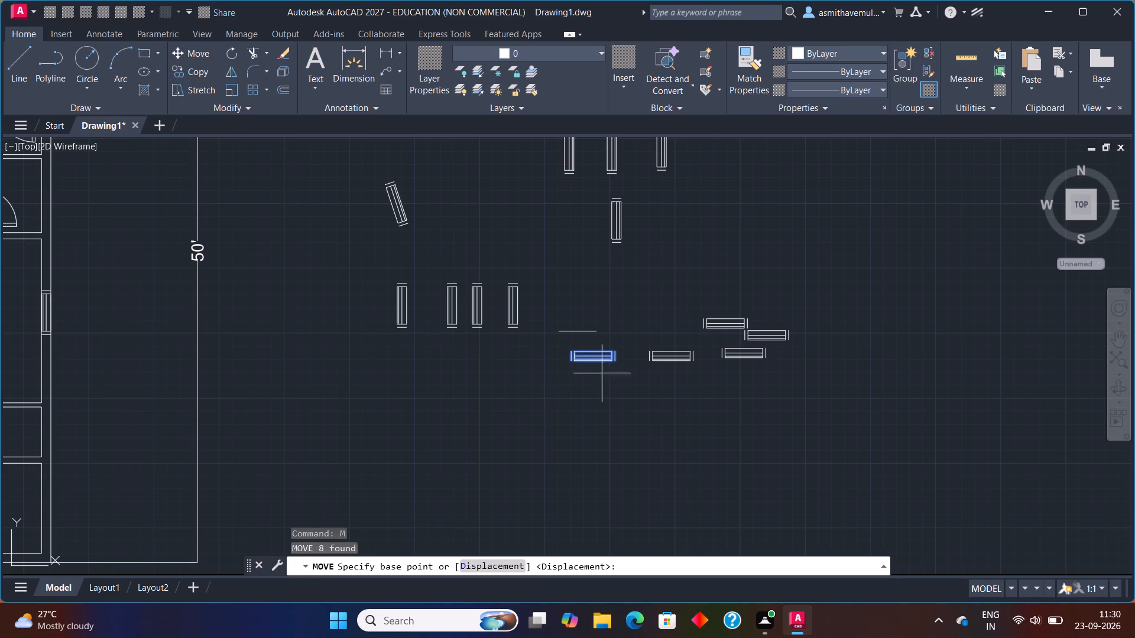
left_click_drag(620, 359, 612, 383)
left_click(567, 454)
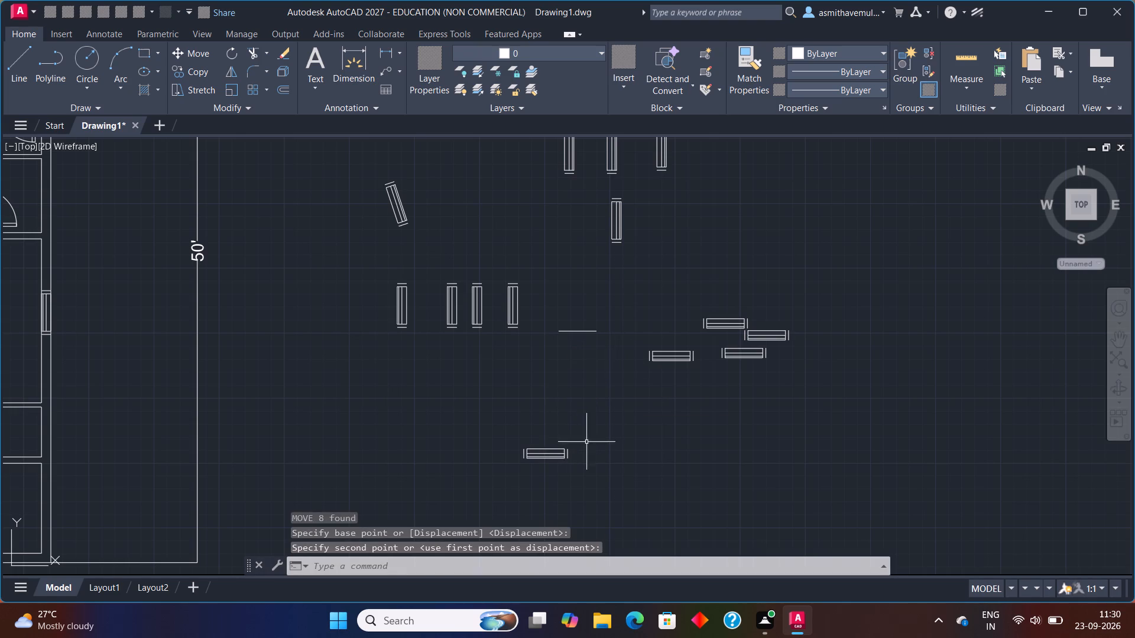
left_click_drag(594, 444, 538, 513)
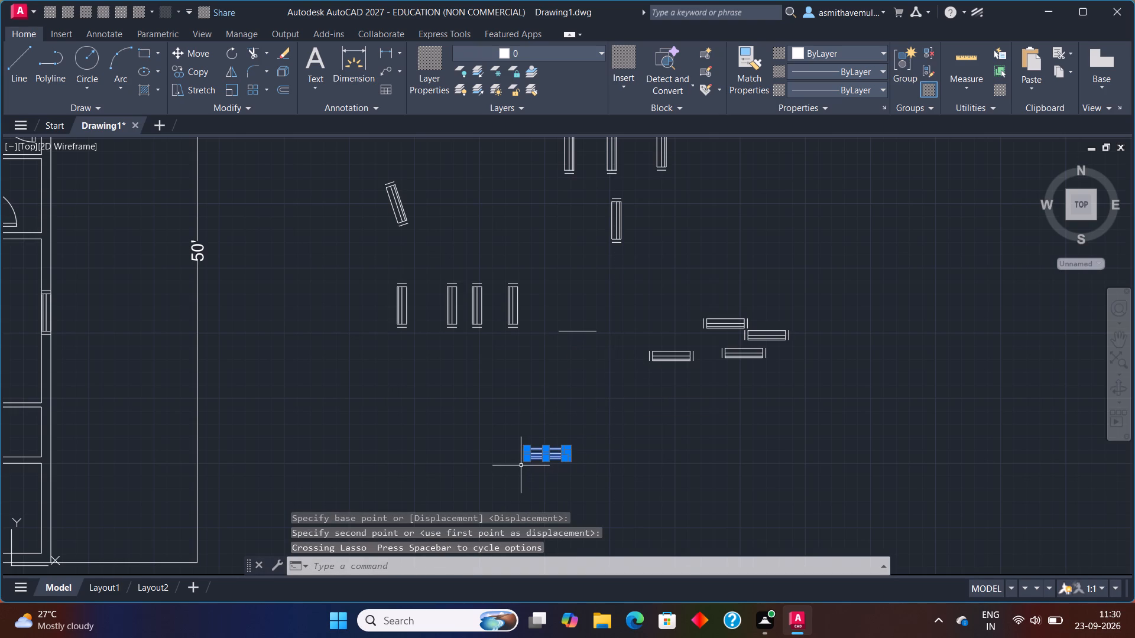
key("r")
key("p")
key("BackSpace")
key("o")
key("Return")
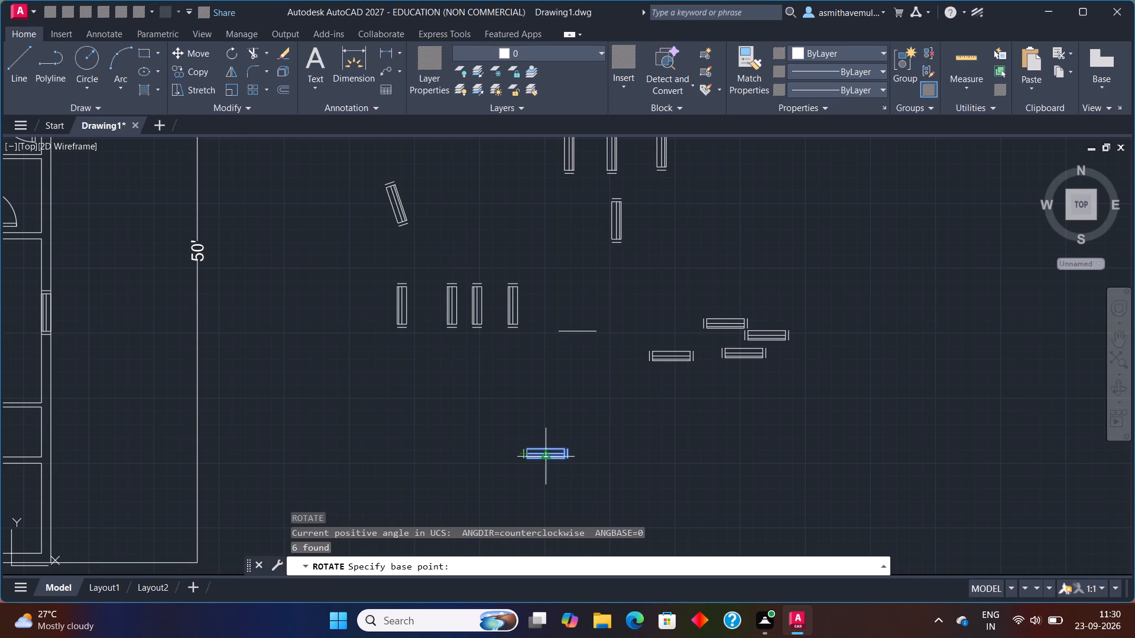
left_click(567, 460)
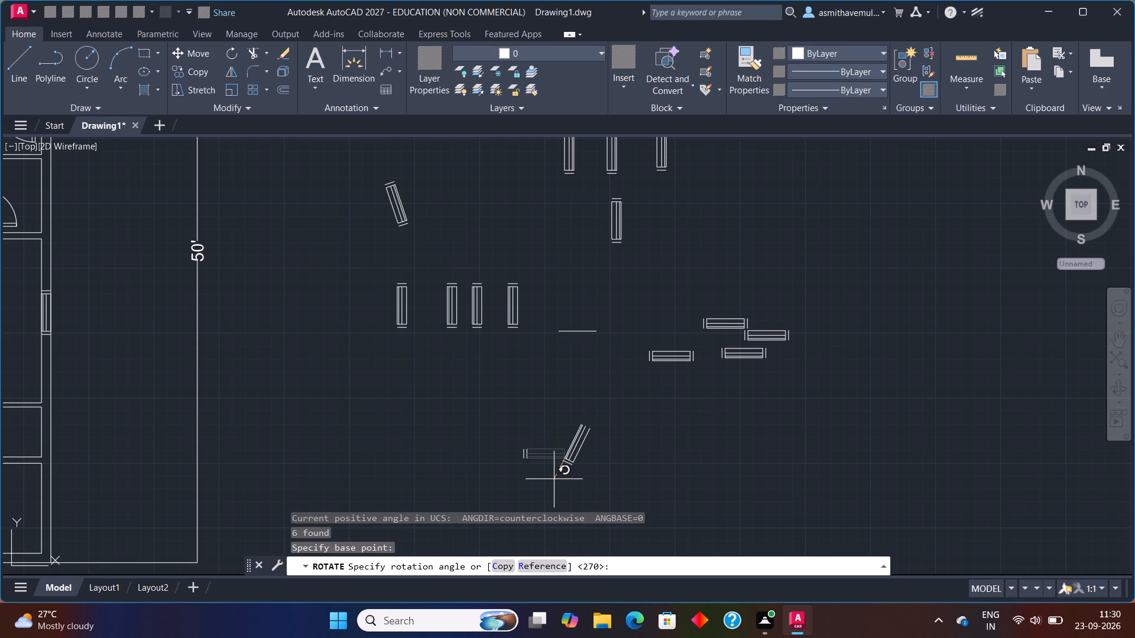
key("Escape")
Rotate the moved horizontal window symbol 180° about its lower-right end with Ortho on.
left_click_drag(580, 454, 552, 435)
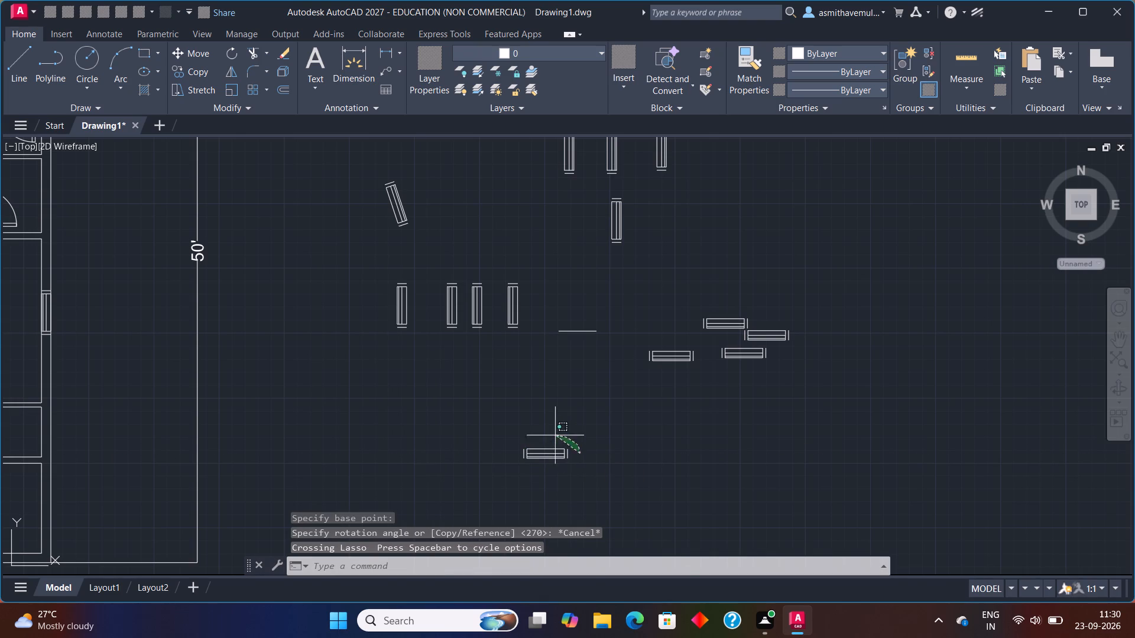
left_click_drag(552, 435, 543, 503)
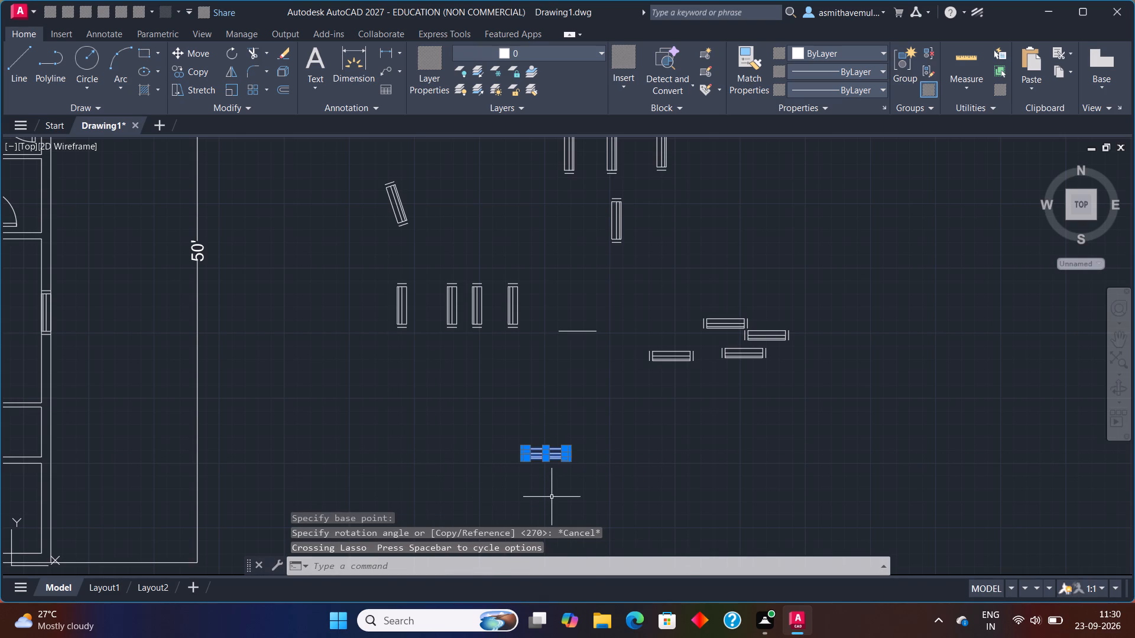
type("RO")
key("Return")
scroll(584, 473, "up", 2)
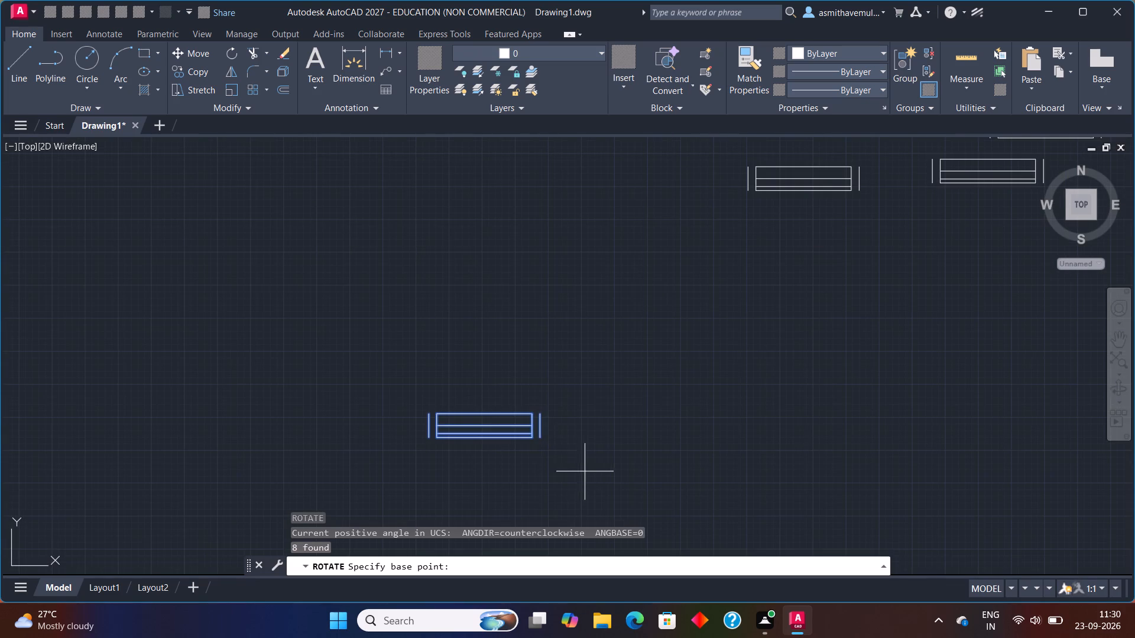
left_click(544, 435)
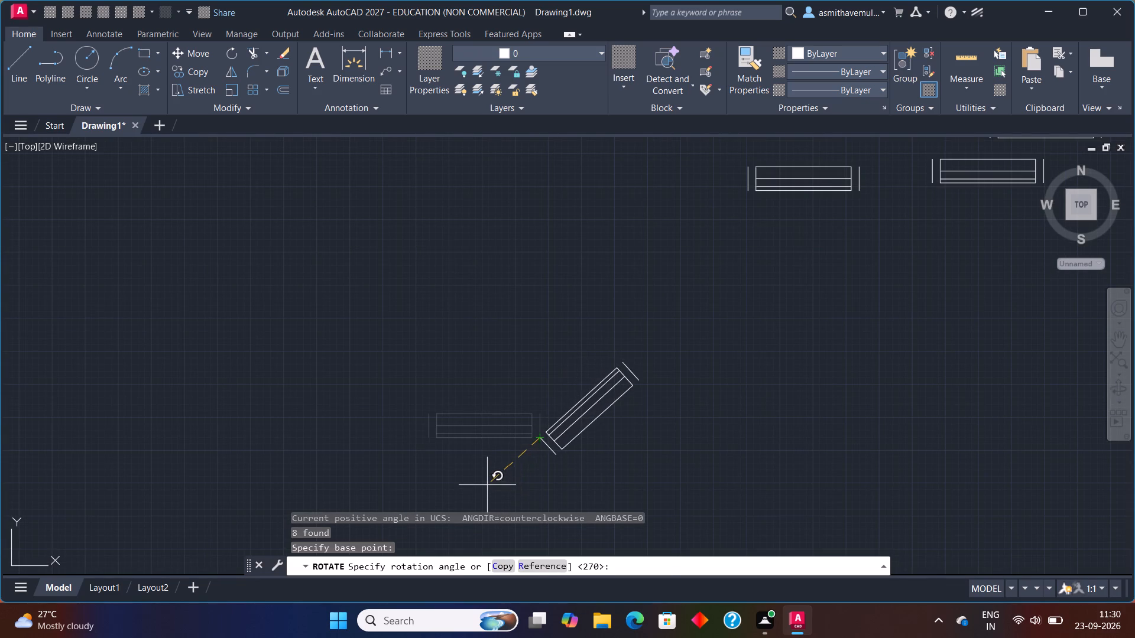
key("F8")
left_click(485, 479)
Copy the rotated window by its upper-left end, with Ortho off, into the lower-left room's bottom wall, just right of the door.
left_click_drag(681, 451, 652, 435)
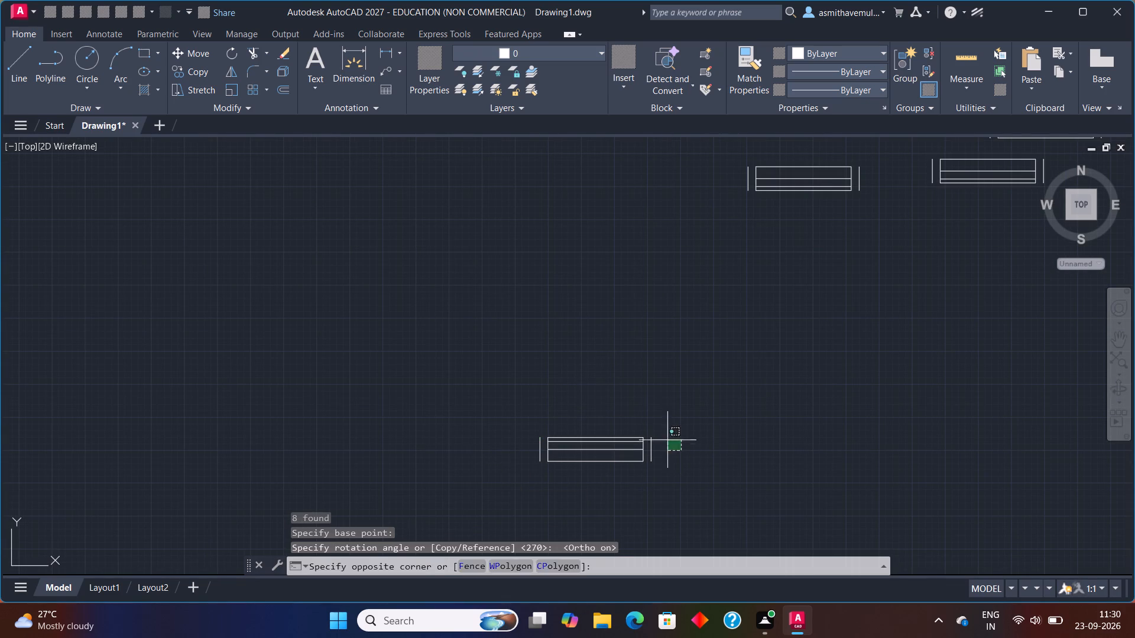
left_click_drag(652, 435, 455, 526)
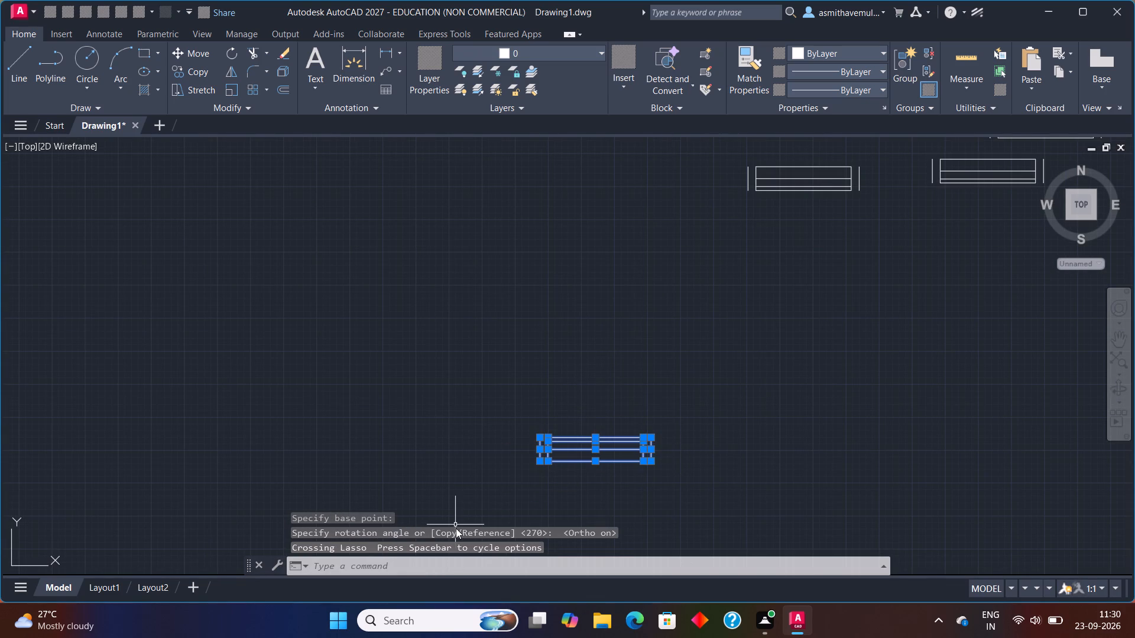
key("c")
key("o")
type("PY")
key("Return")
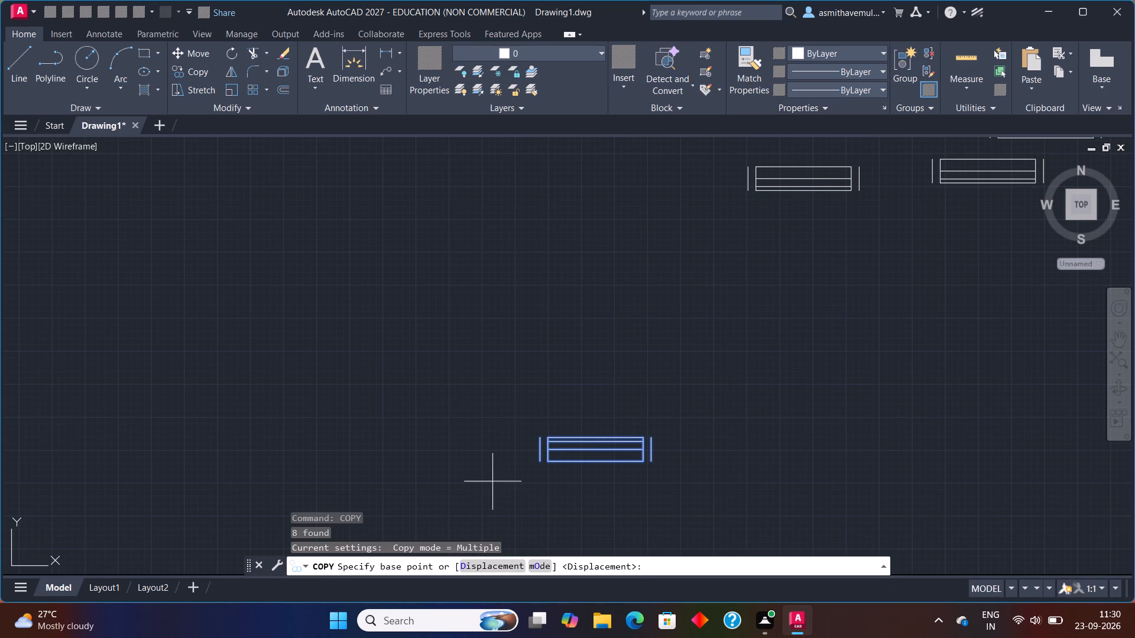
left_click(544, 442)
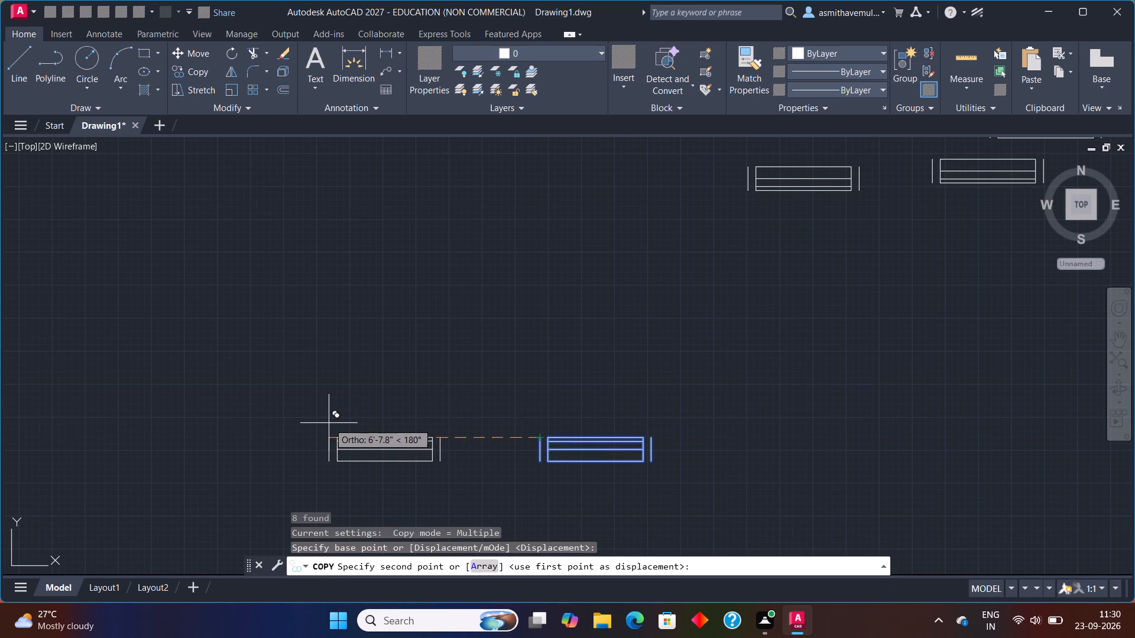
key("F8")
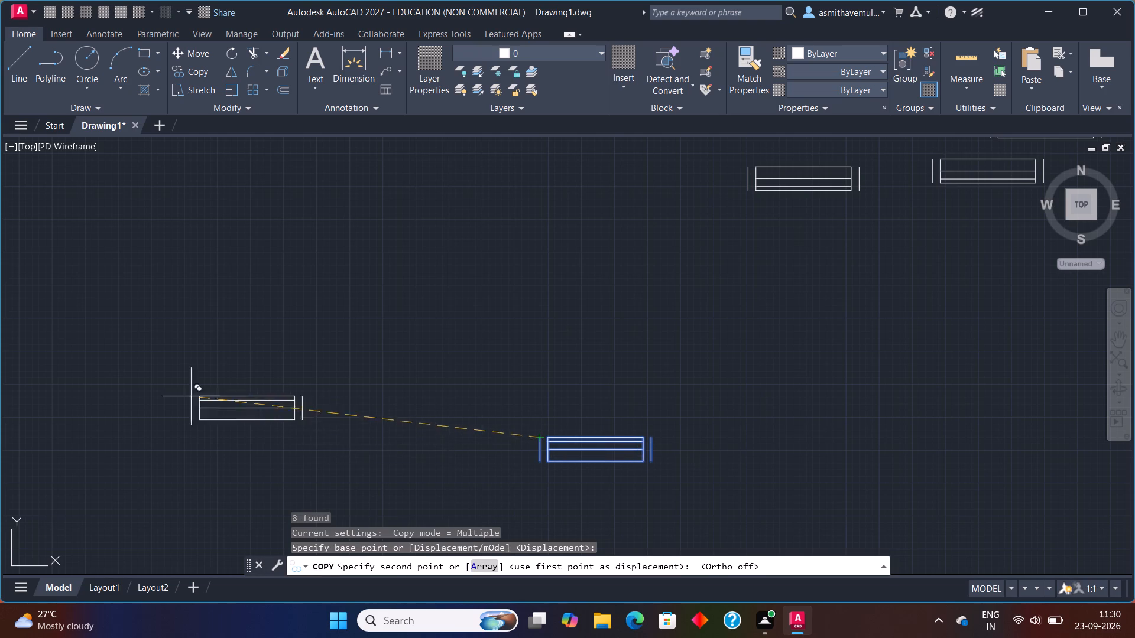
scroll(190, 396, "down", 3)
middle_click_drag(183, 392, 573, 390)
scroll(268, 464, "up", 1)
scroll(226, 402, "up", 1)
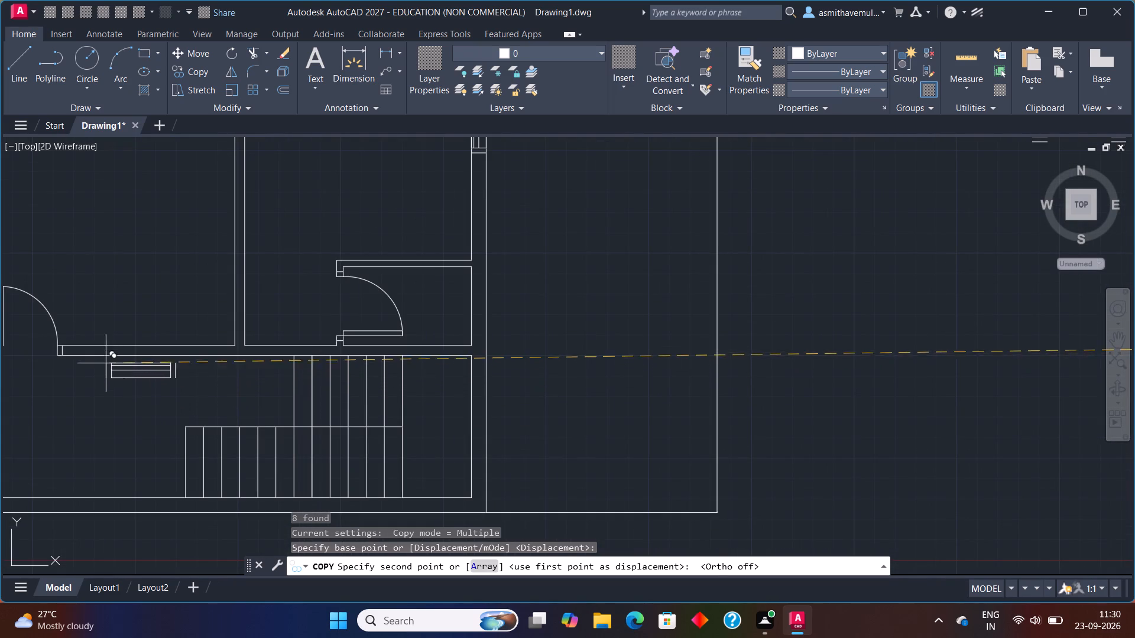
scroll(95, 357, "up", 2)
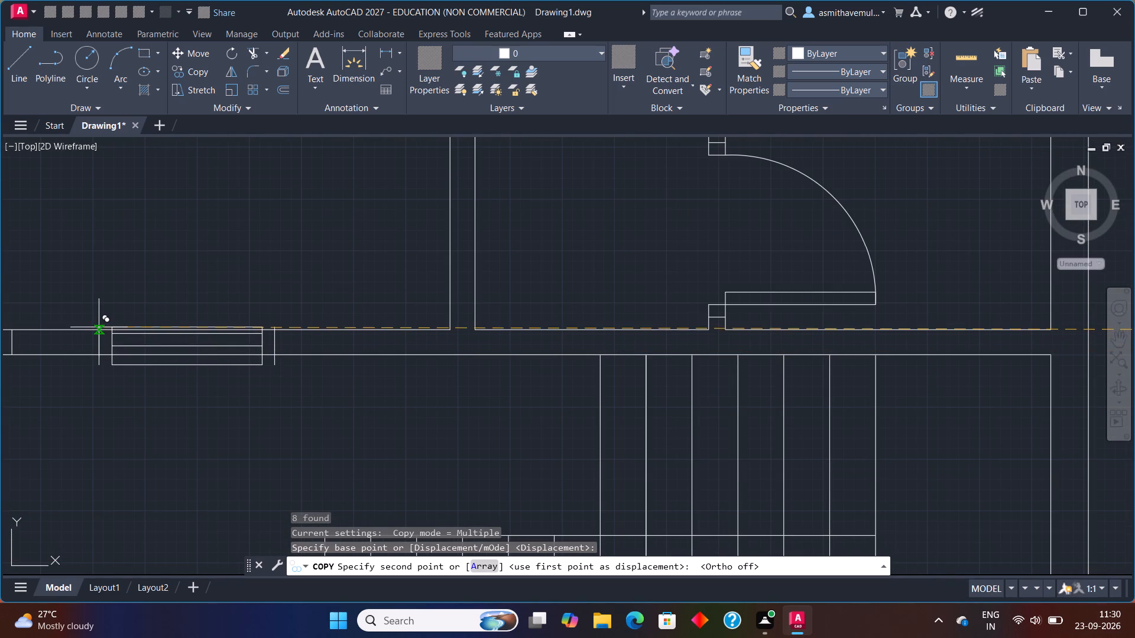
left_click(99, 327)
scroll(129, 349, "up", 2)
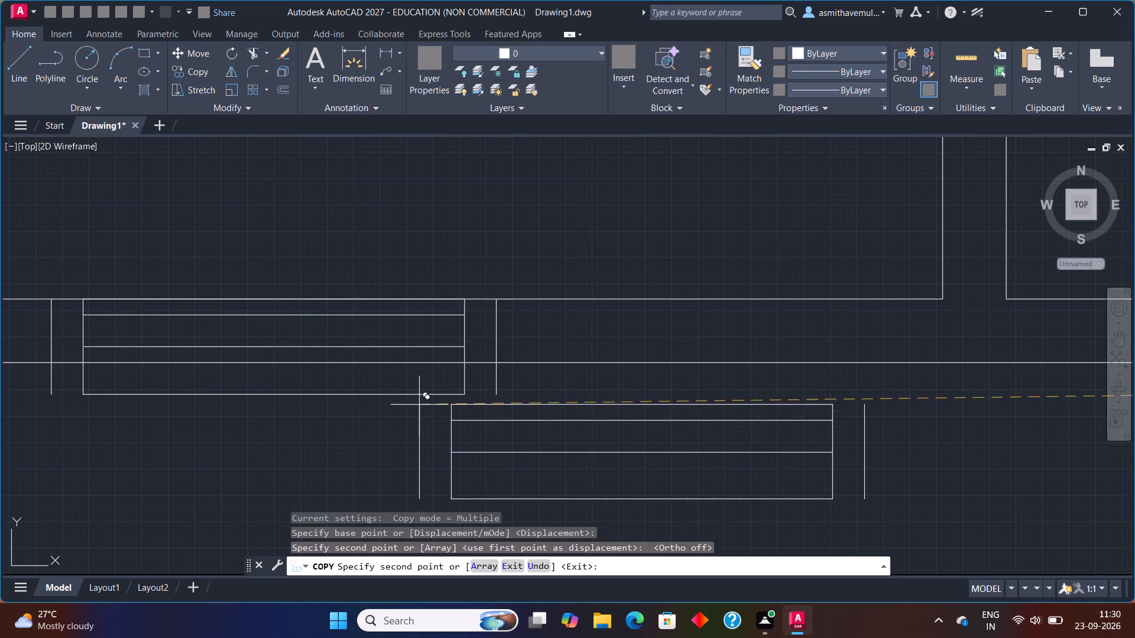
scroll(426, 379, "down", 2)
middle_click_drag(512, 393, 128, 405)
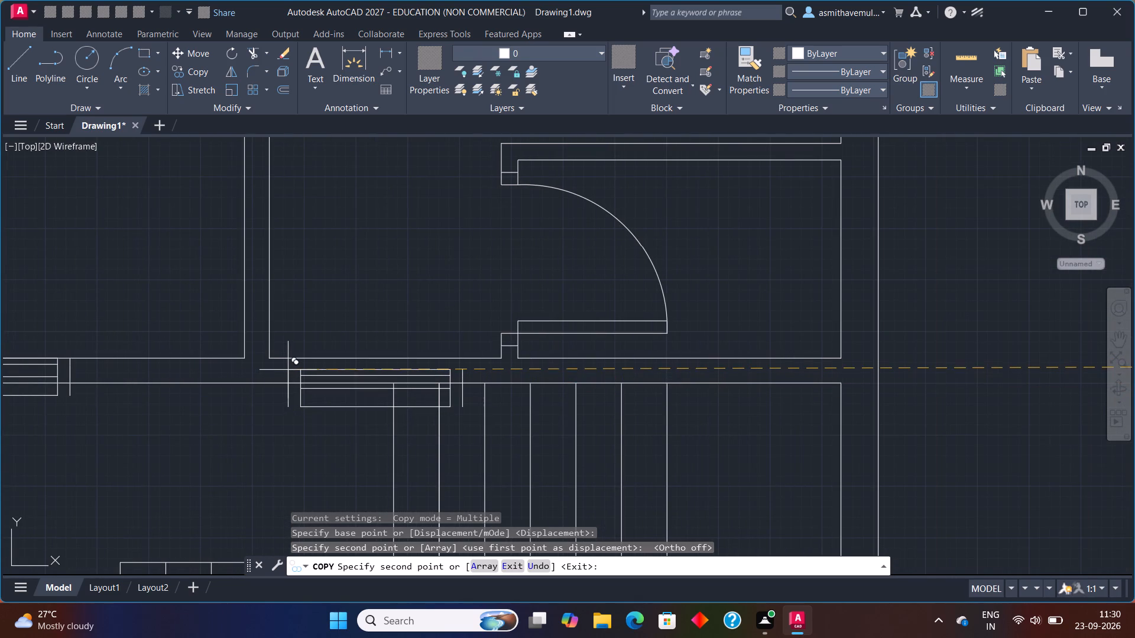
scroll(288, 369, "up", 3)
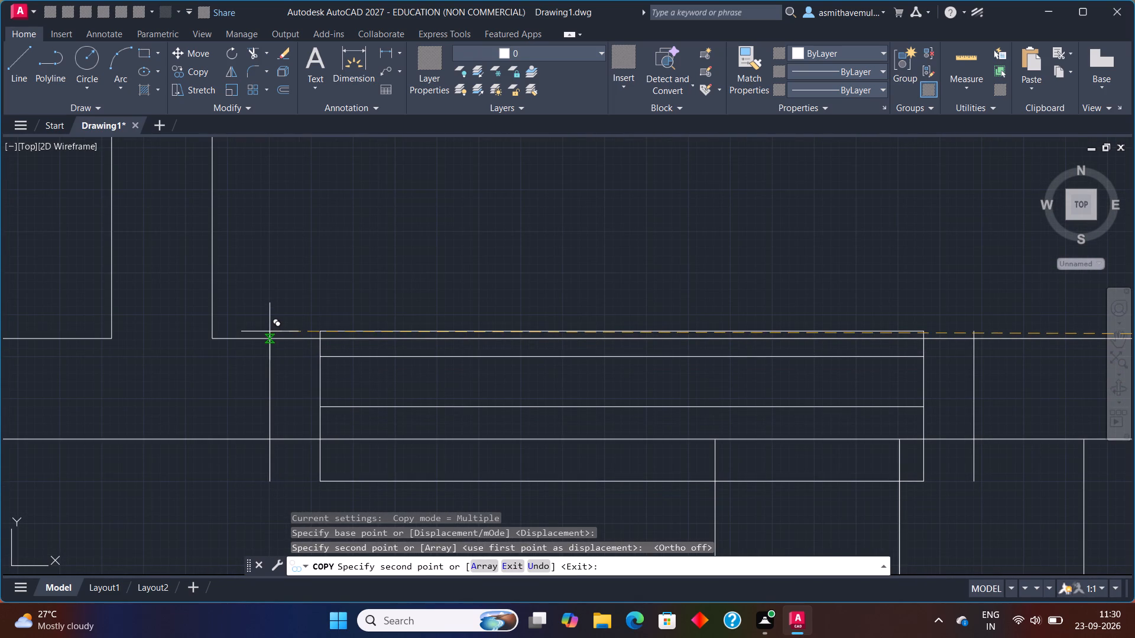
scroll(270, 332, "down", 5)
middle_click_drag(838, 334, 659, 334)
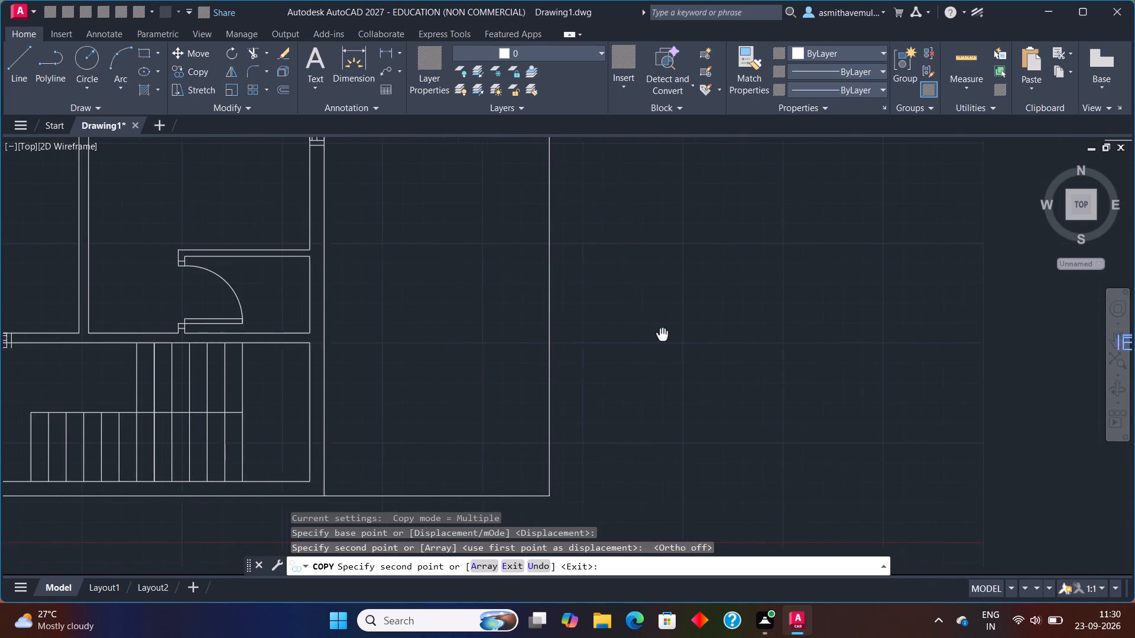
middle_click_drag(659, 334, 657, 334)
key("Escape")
Copy the rotated window by its lower-left end onto the lower-right room's bottom wall, above the staircase and left of the corner room.
scroll(773, 330, "down", 3)
middle_click_drag(776, 333, 633, 345)
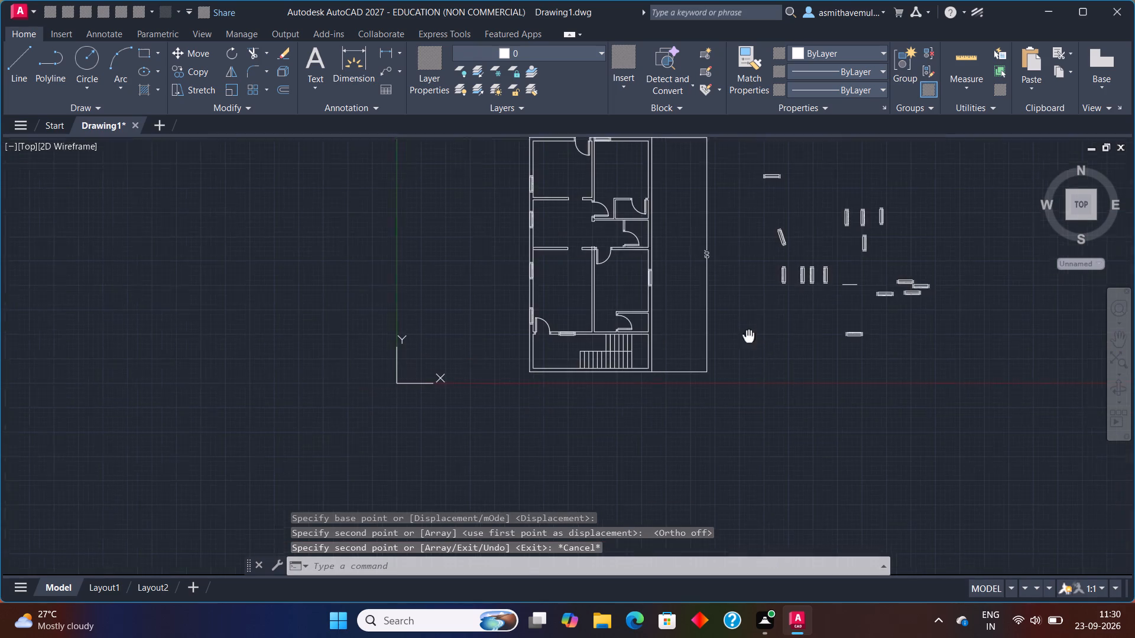
middle_click_drag(633, 345, 355, 346)
scroll(368, 347, "up", 2)
left_click_drag(707, 345, 396, 347)
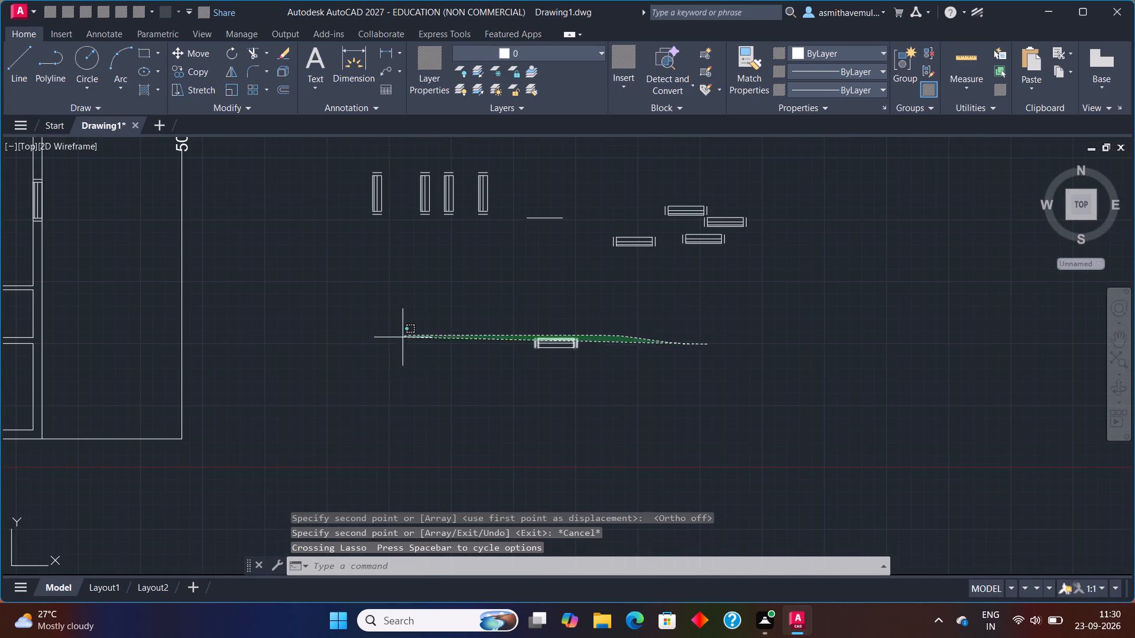
left_click_drag(396, 347, 462, 400)
key("c")
key("o")
type("PY")
key("Return")
scroll(513, 347, "up", 2)
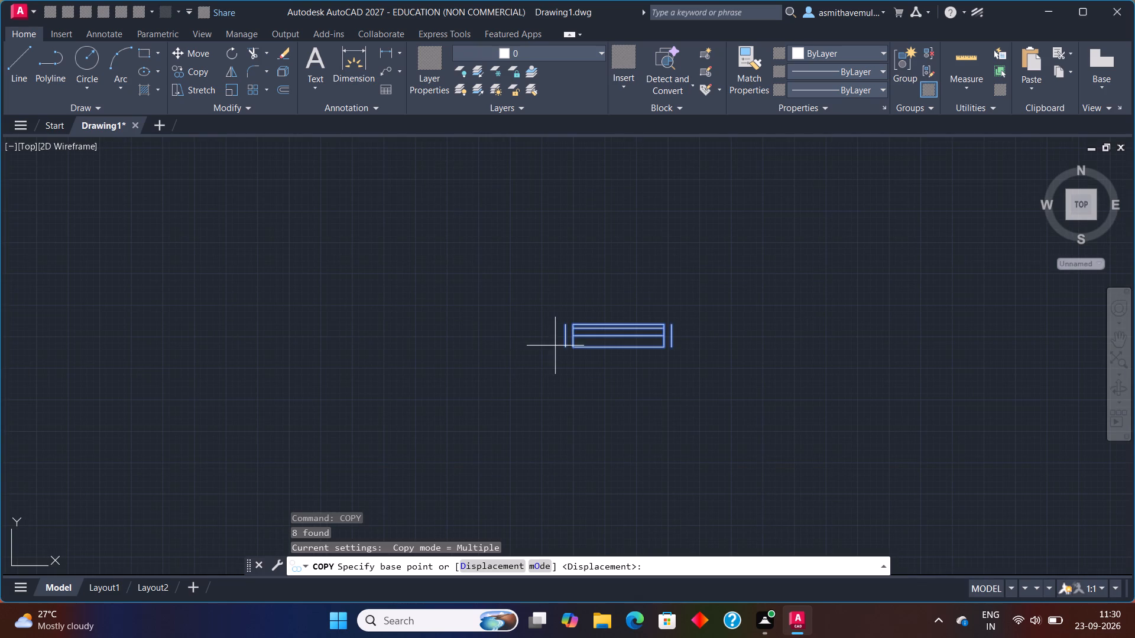
left_click_drag(567, 344, 553, 346)
middle_click_drag(18, 359, 849, 367)
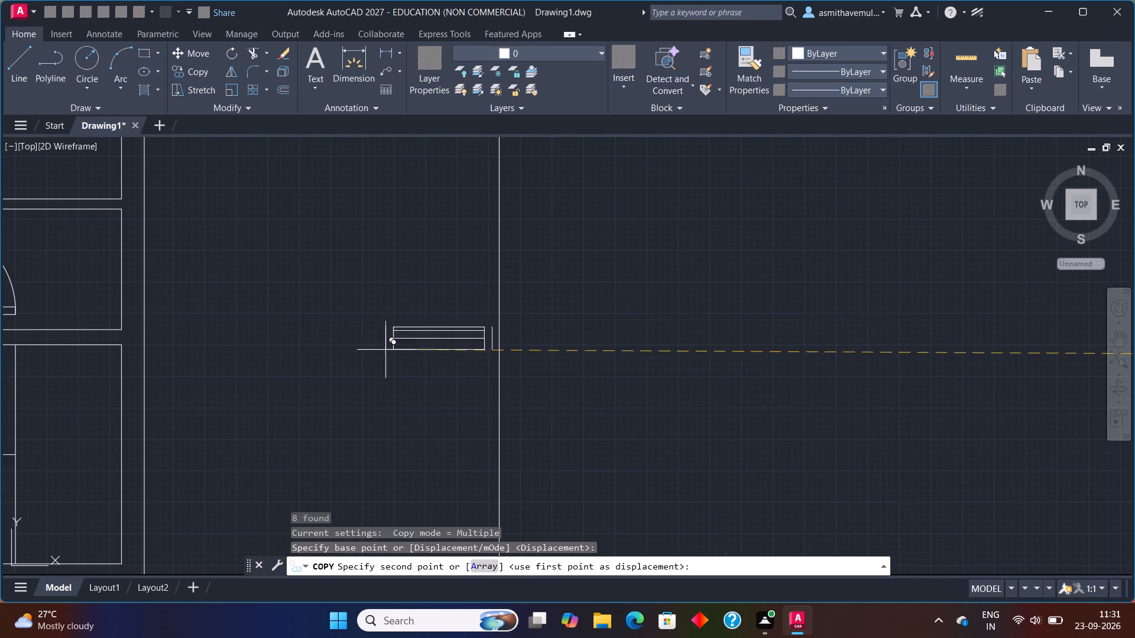
scroll(137, 325, "down", 1)
middle_click_drag(89, 354, 692, 323)
scroll(579, 308, "up", 1)
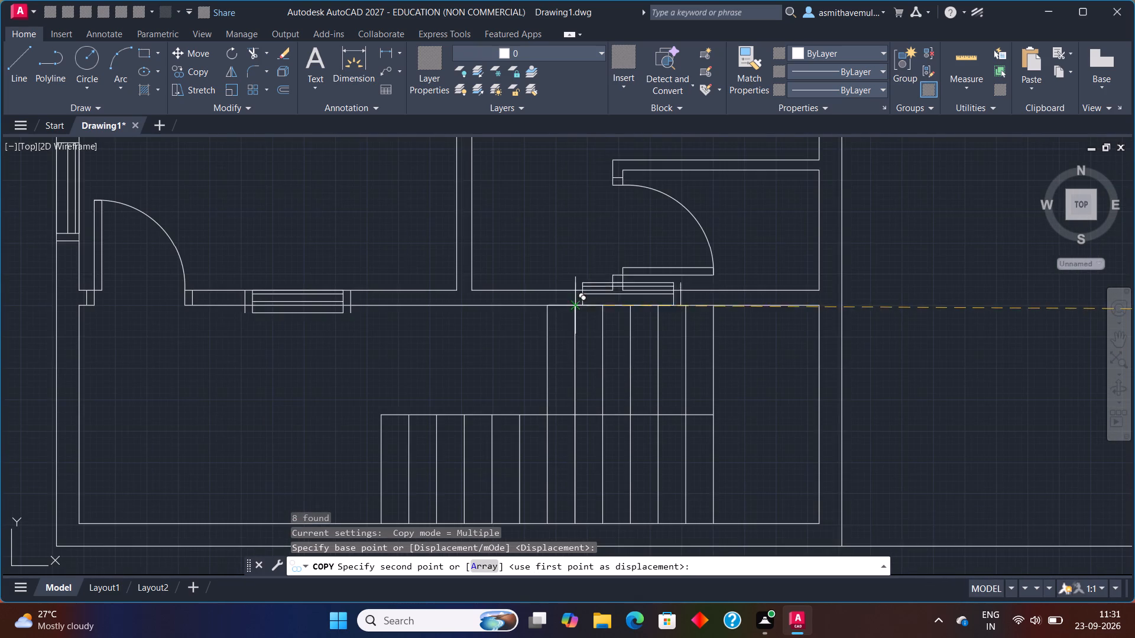
scroll(476, 302, "up", 4)
left_click(473, 314)
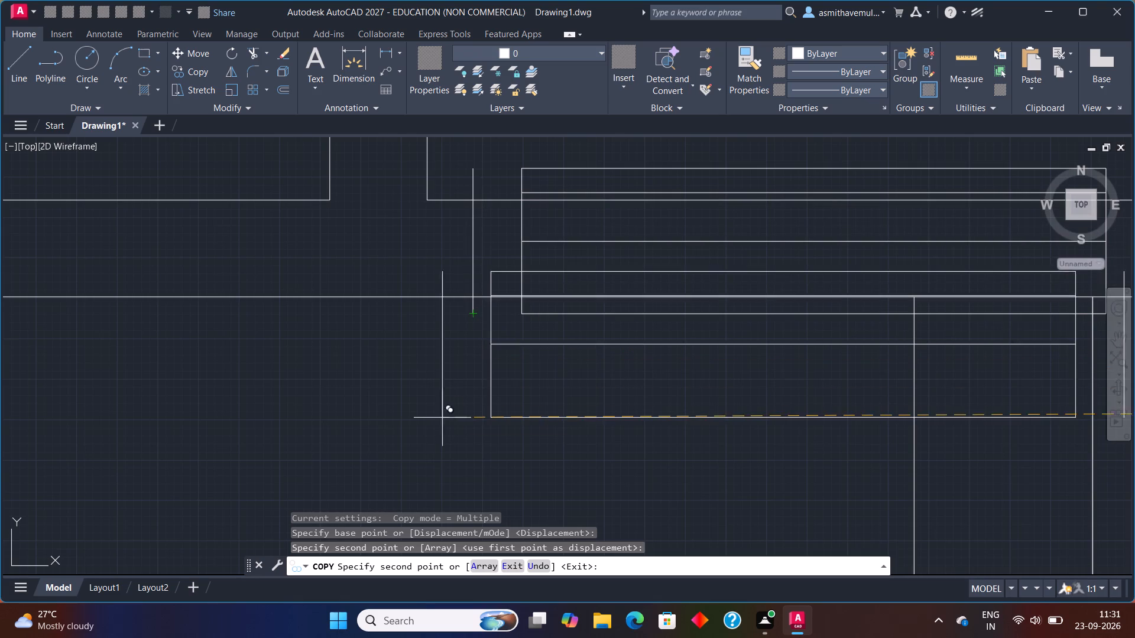
key("Escape")
Erase all lines of the window copied onto the lower-right room's bottom wall above the staircase.
left_click_drag(605, 232, 601, 232)
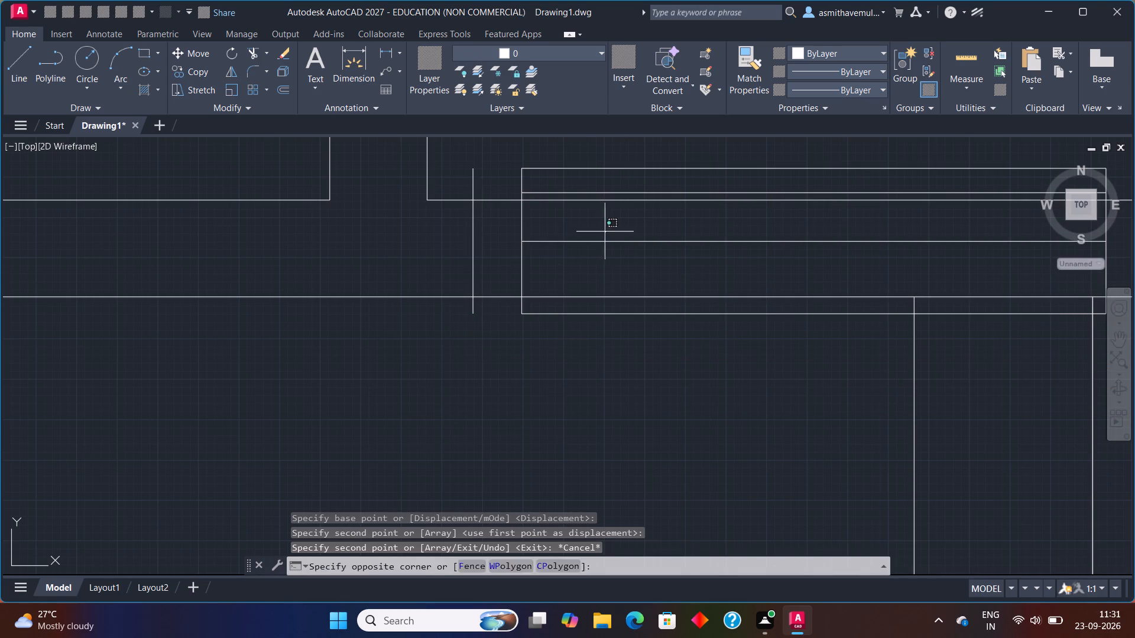
left_click_drag(601, 232, 358, 285)
key("Delete")
scroll(564, 275, "down", 2)
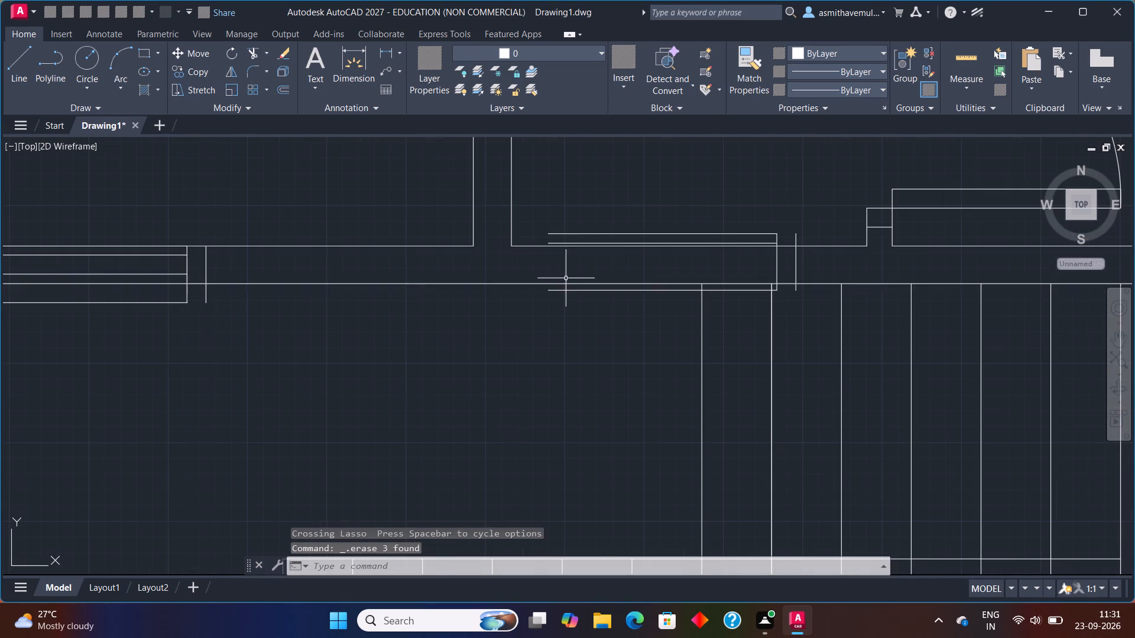
scroll(686, 239, "up", 2)
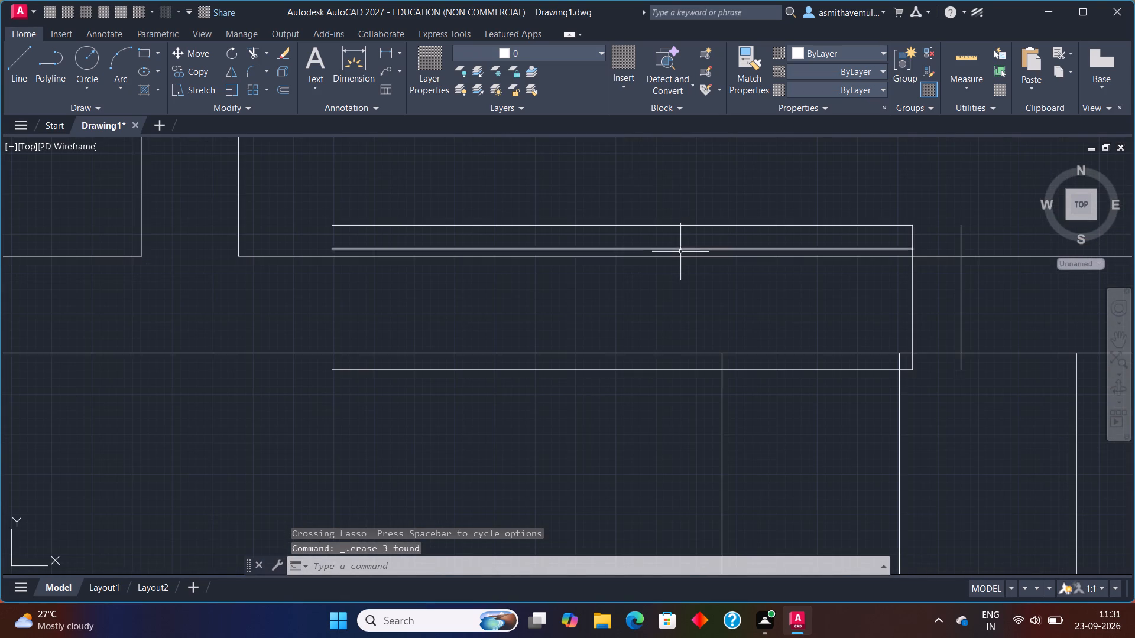
left_click(680, 249)
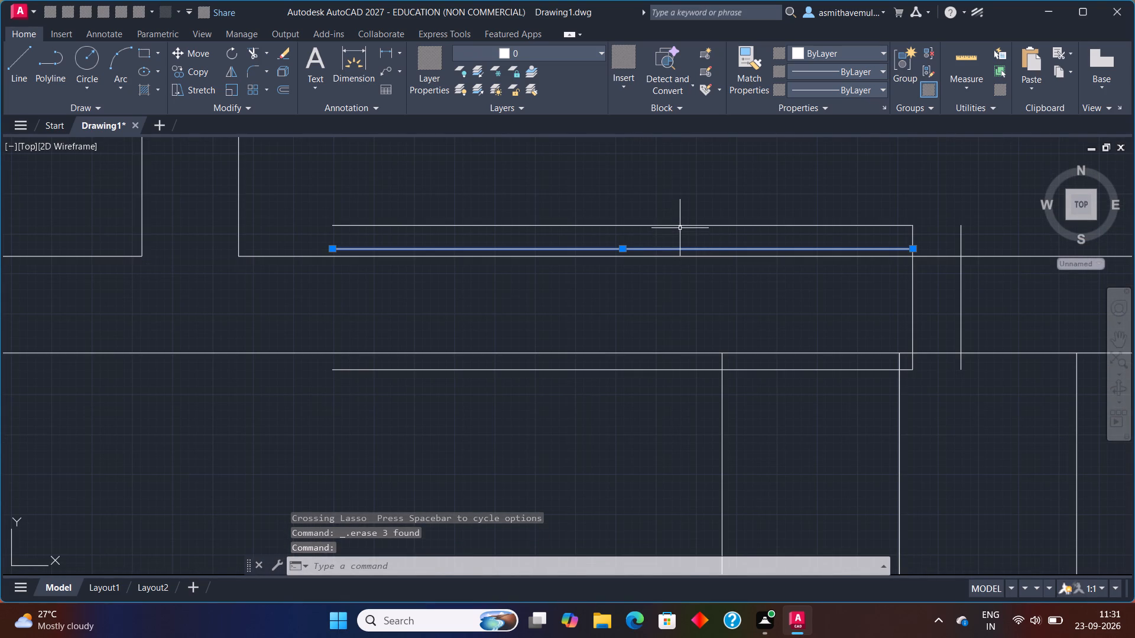
left_click(680, 223)
key("Delete")
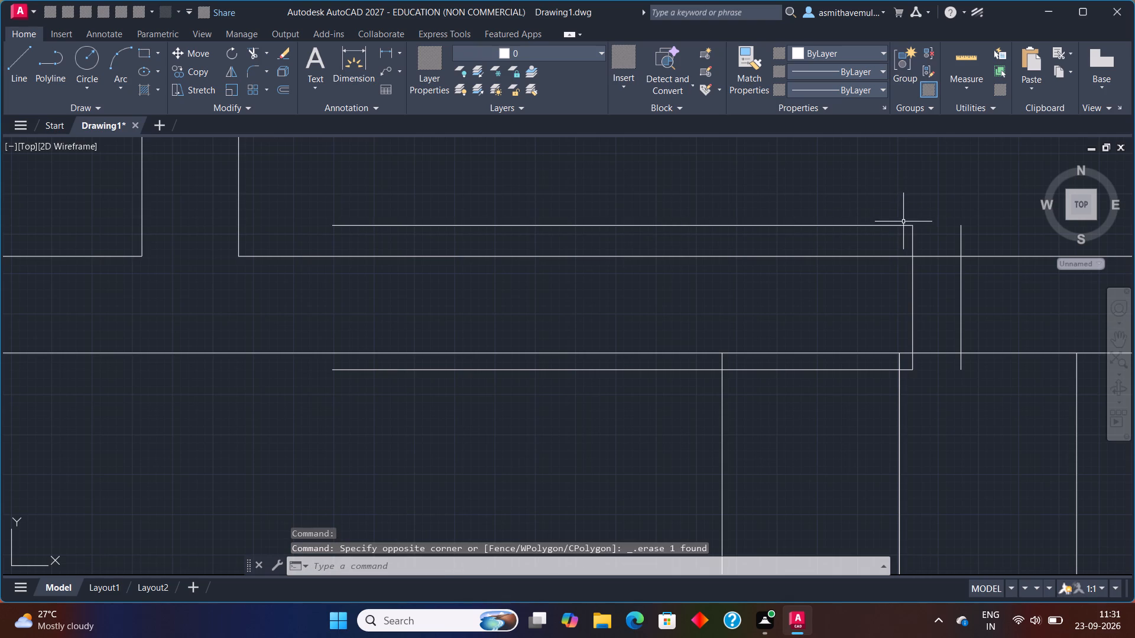
left_click(902, 226)
key("Delete")
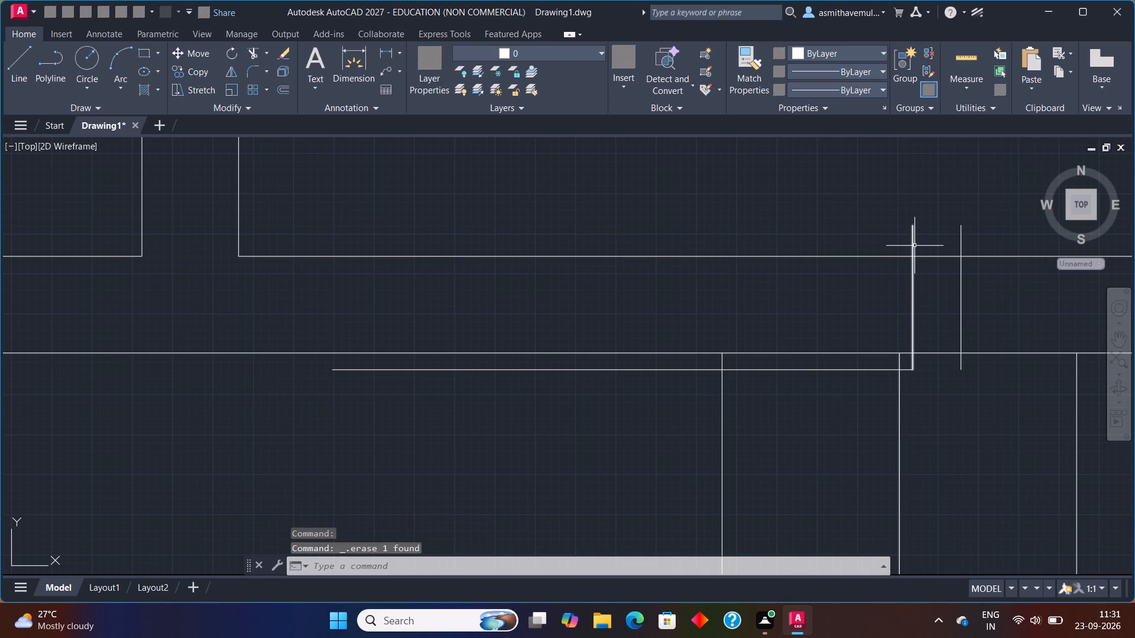
left_click(914, 246)
key("Delete")
left_click(959, 241)
key("Delete")
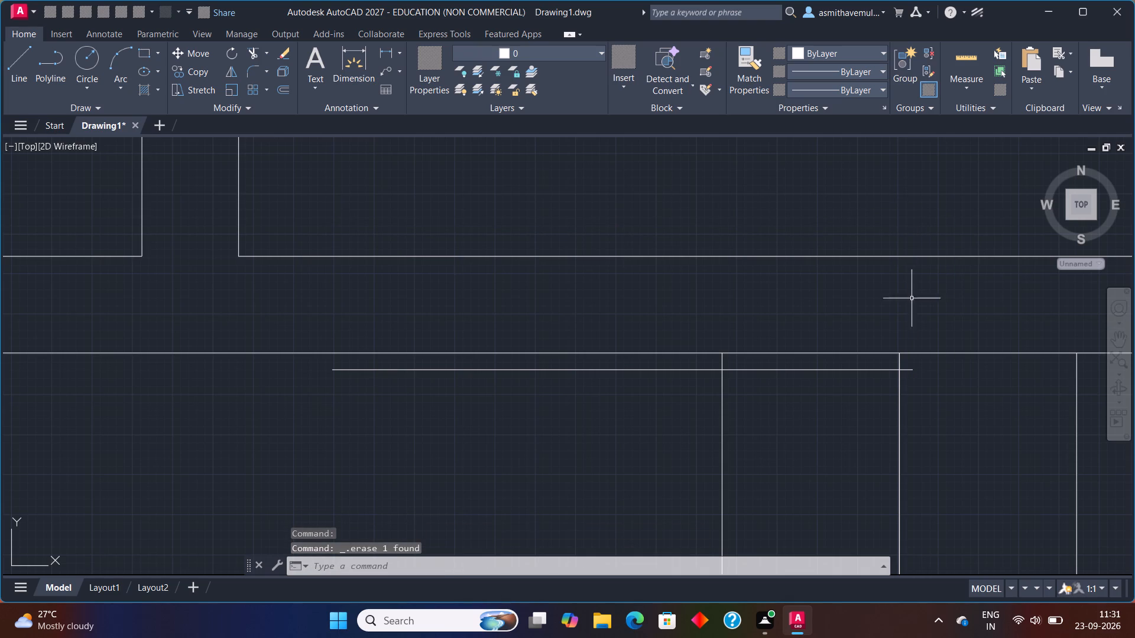
left_click(822, 370)
key("Delete")
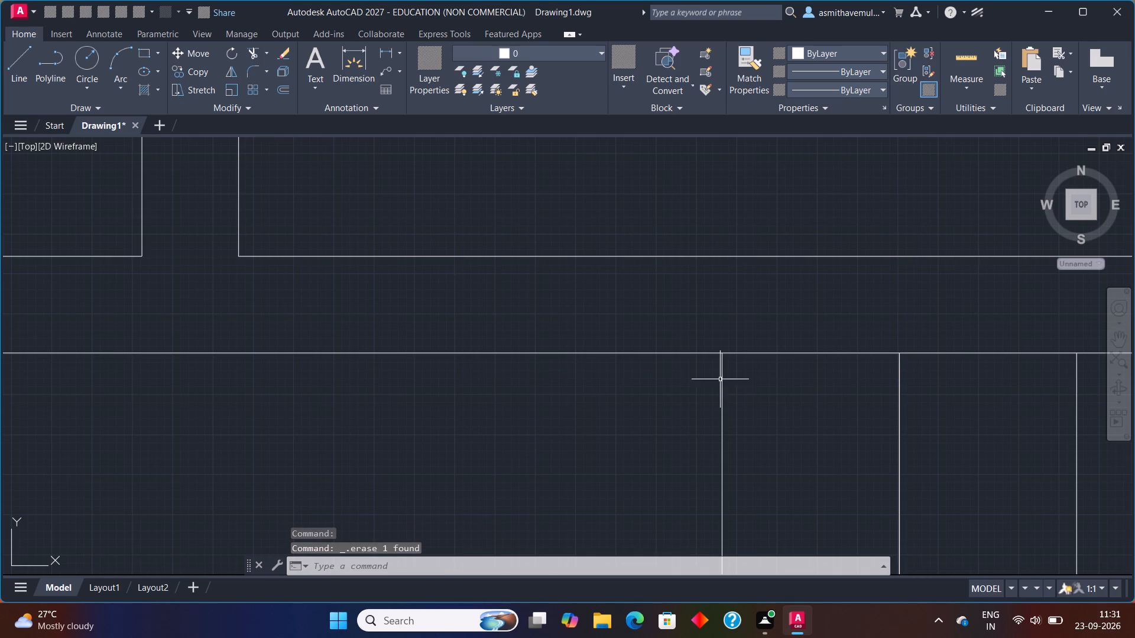
Measure the thickness of the wall between the lower-right room and the staircase area with a linear dimension, without placing it.
key("d")
key("l")
key("i")
key("Return")
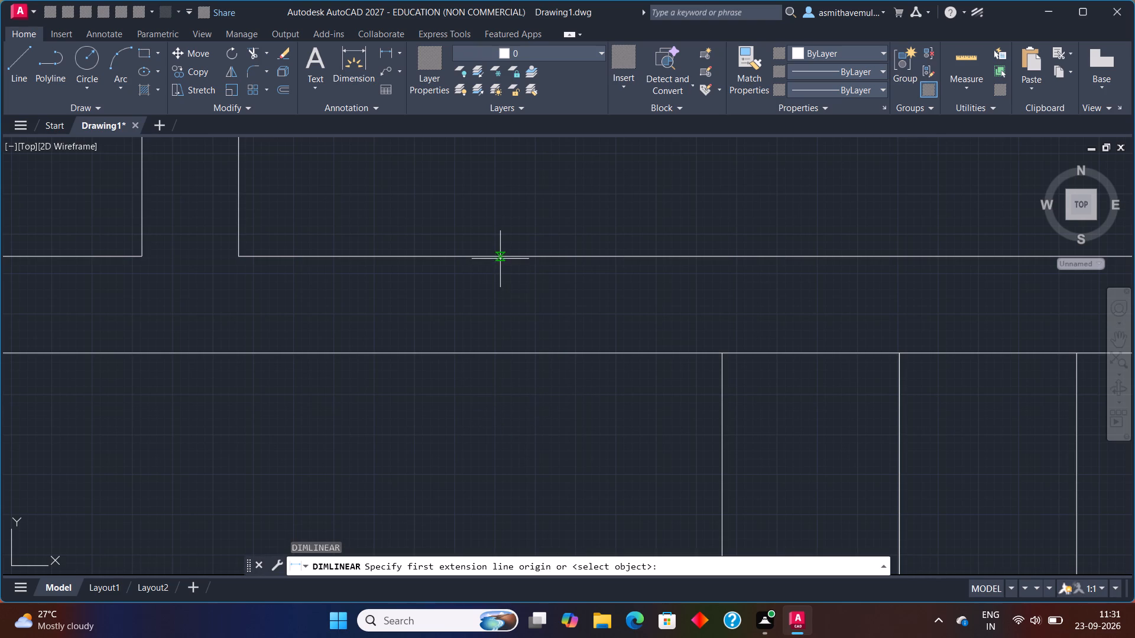
left_click(500, 258)
left_click(499, 354)
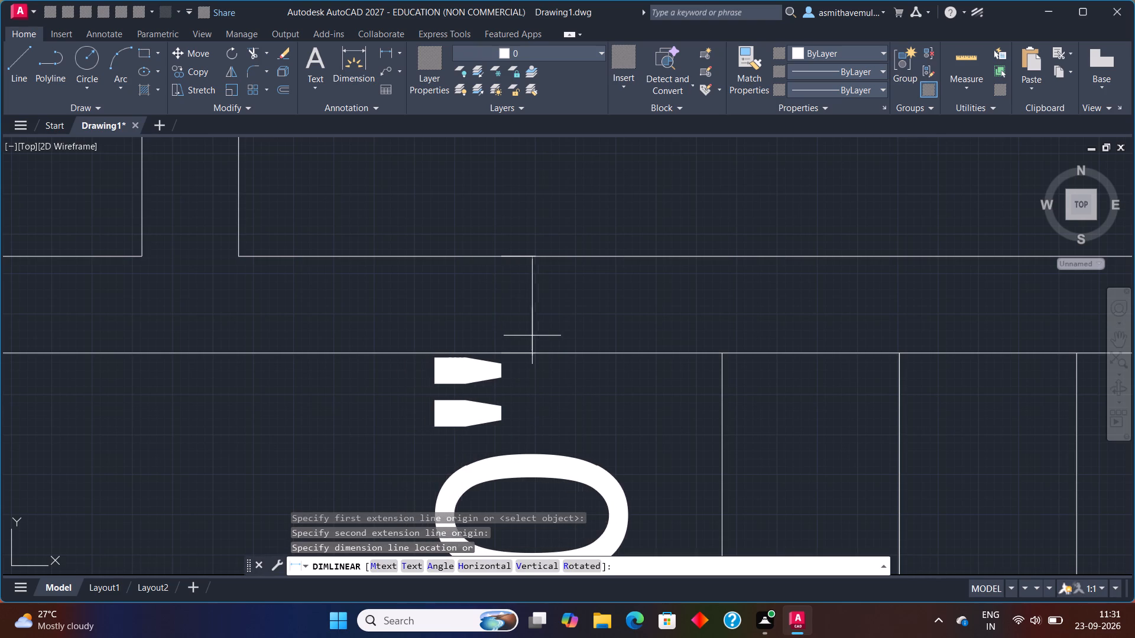
scroll(536, 334, "down", 2)
middle_click_drag(536, 333, 510, 277)
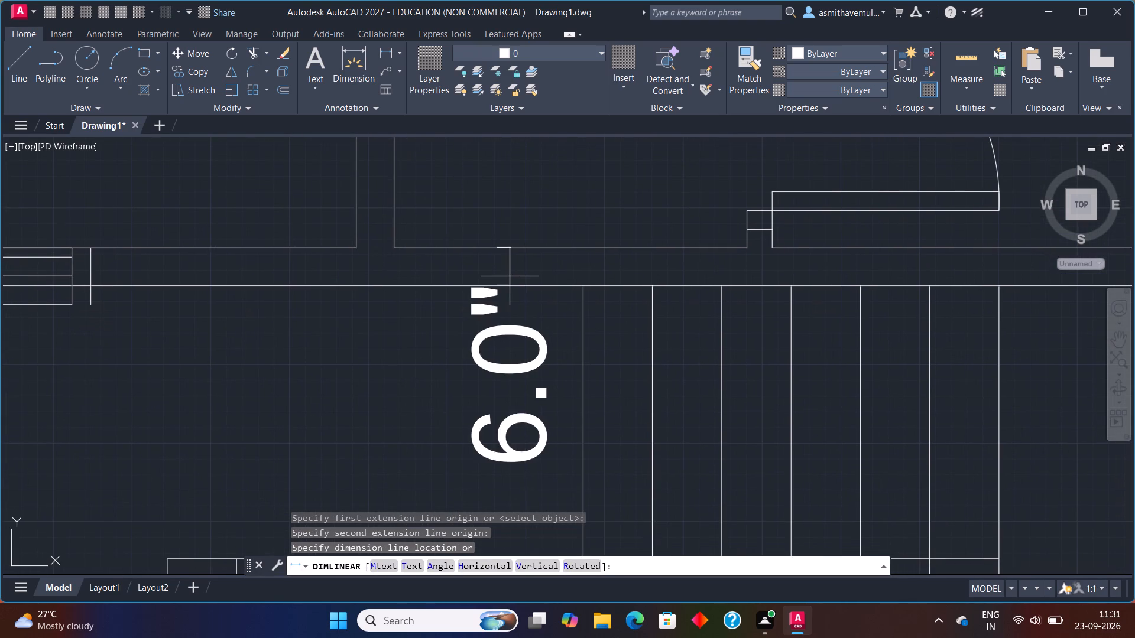
key("Escape")
scroll(514, 279, "down", 3)
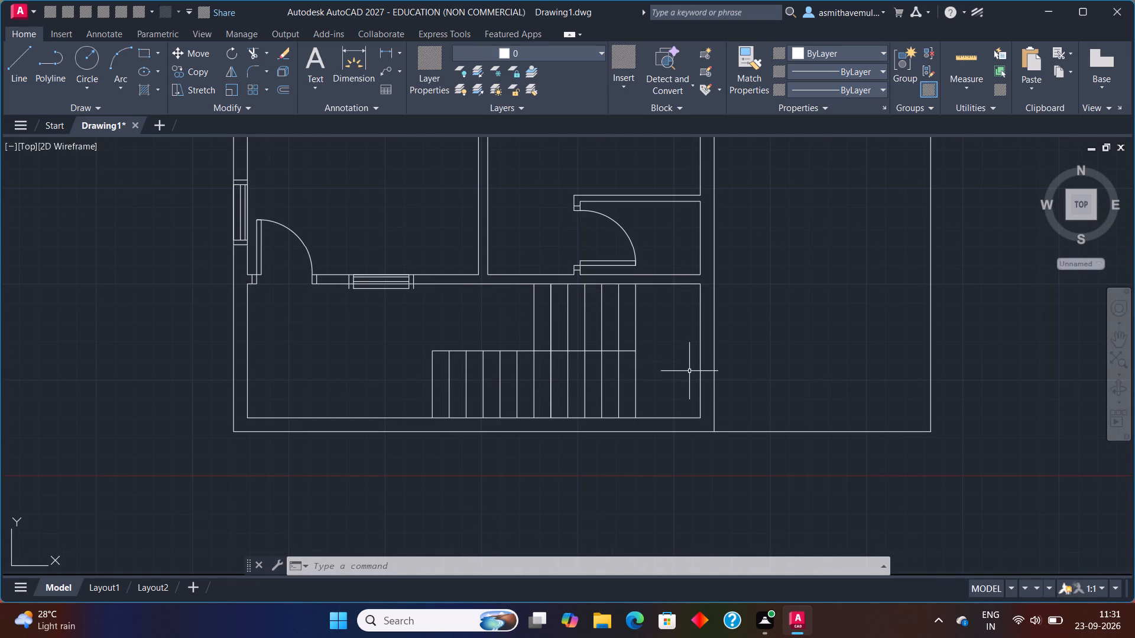
Measure the staircase area's inner depth between its upper and lower walls with a linear dimension, without placing it.
key("d")
key("l")
key("i")
key("Return")
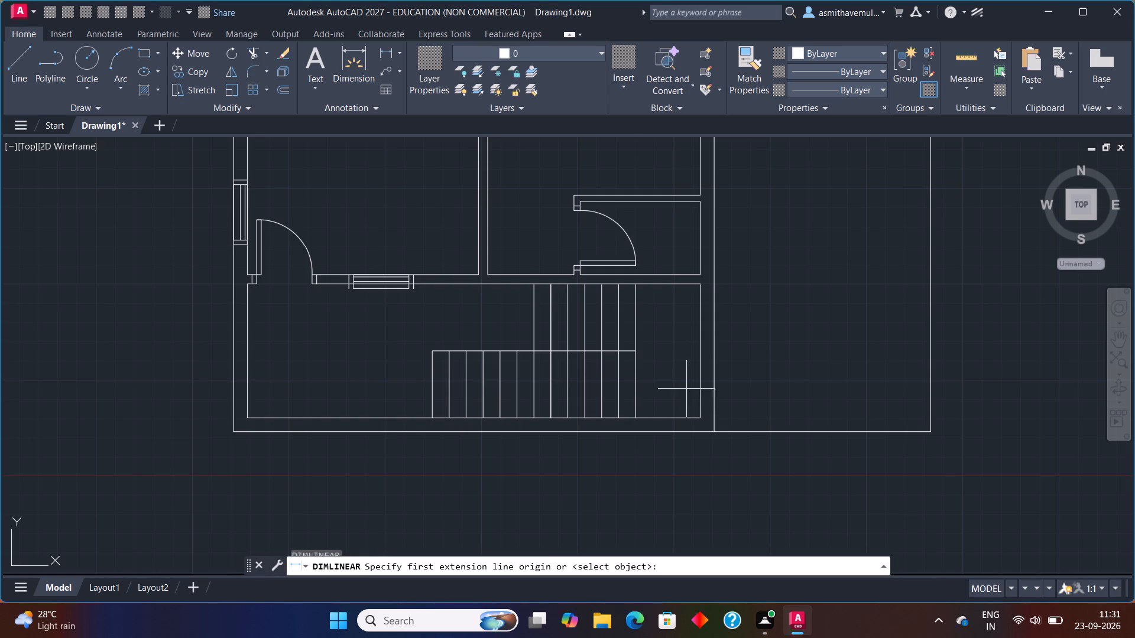
left_click(666, 284)
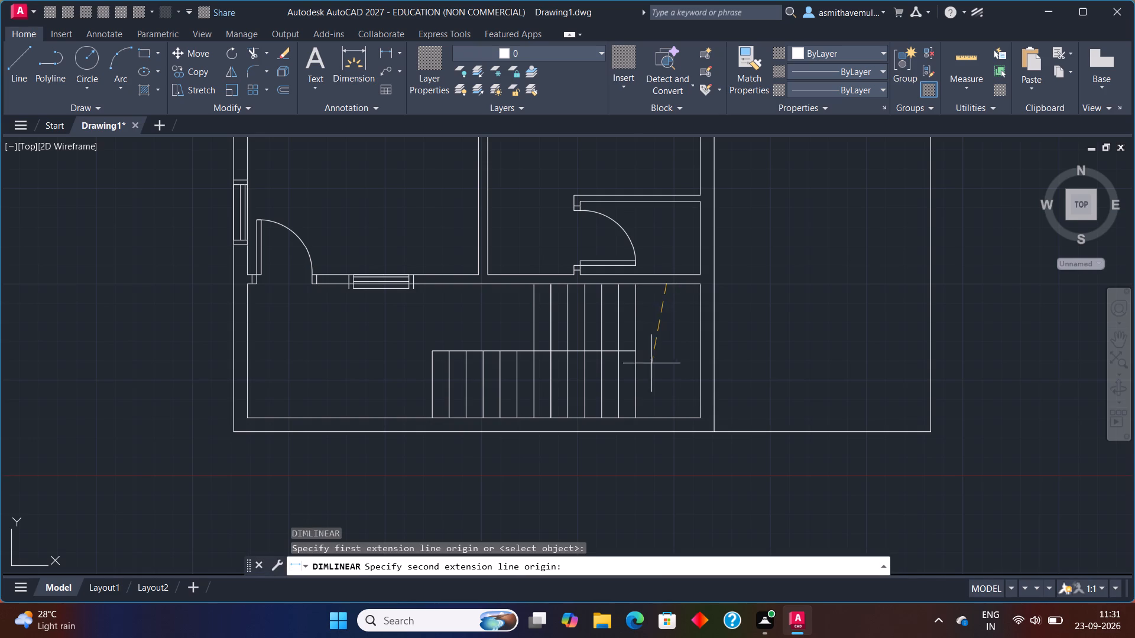
left_click(664, 416)
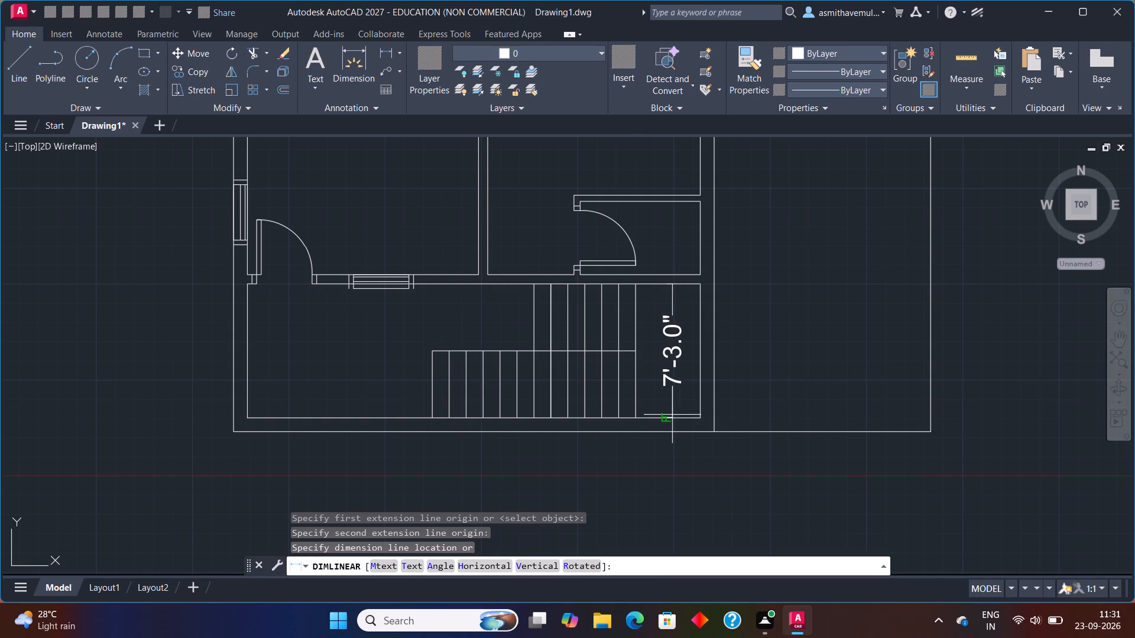
key("Escape")
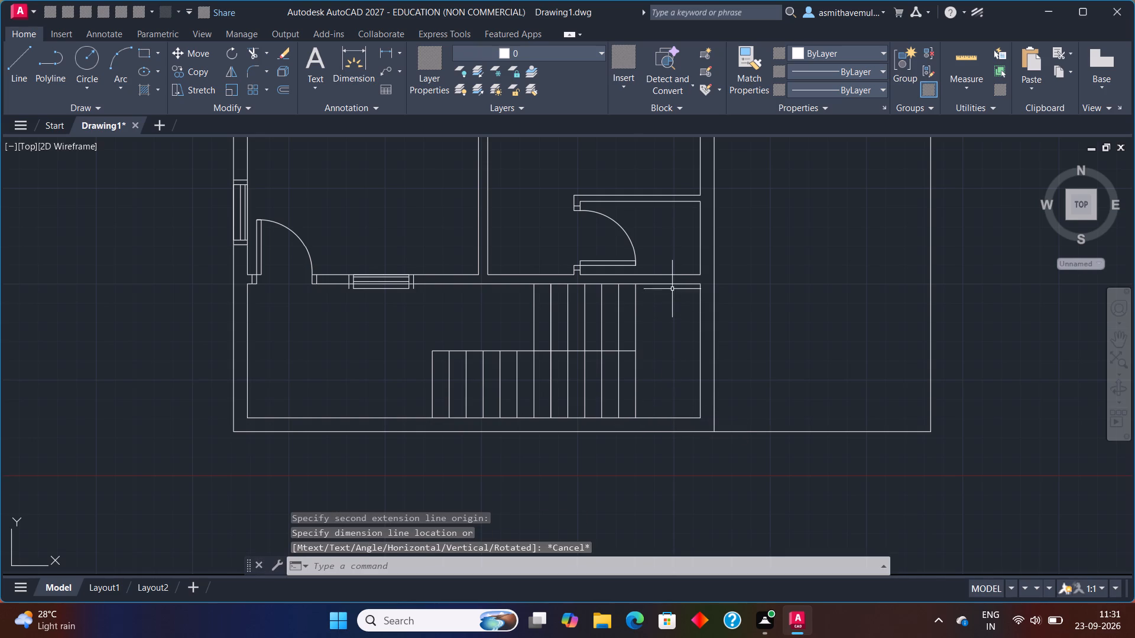
Erase the lower line of the wall along the top of the staircase area.
left_click(672, 283)
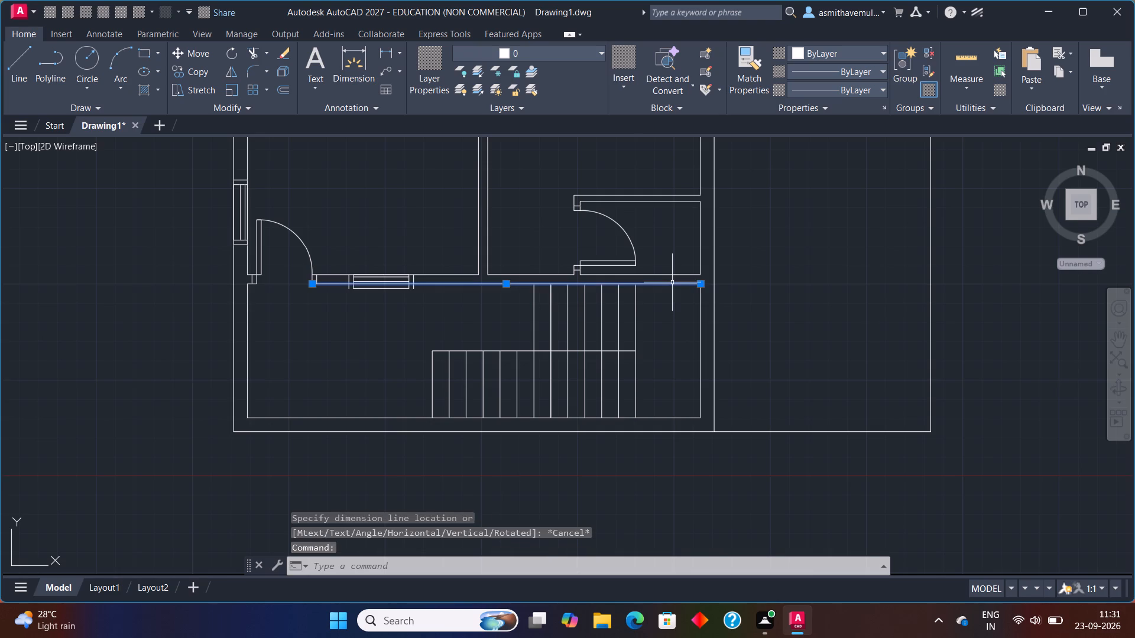
key("Delete")
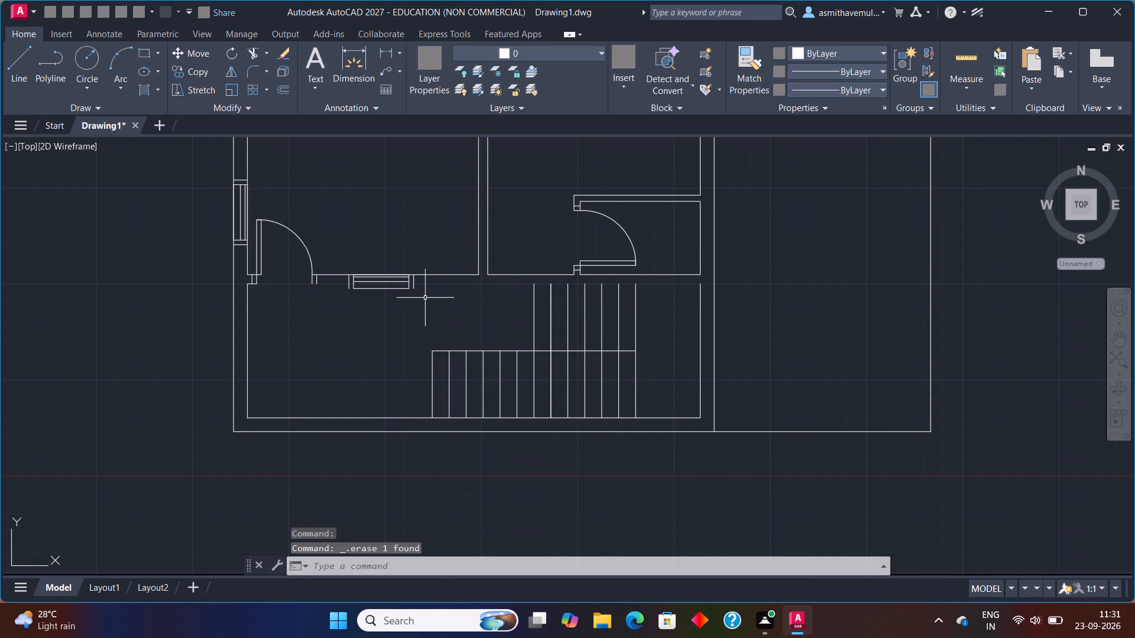
Erase the window symbol in the lower-left room's bottom wall, beside the door.
left_click_drag(425, 295, 339, 280)
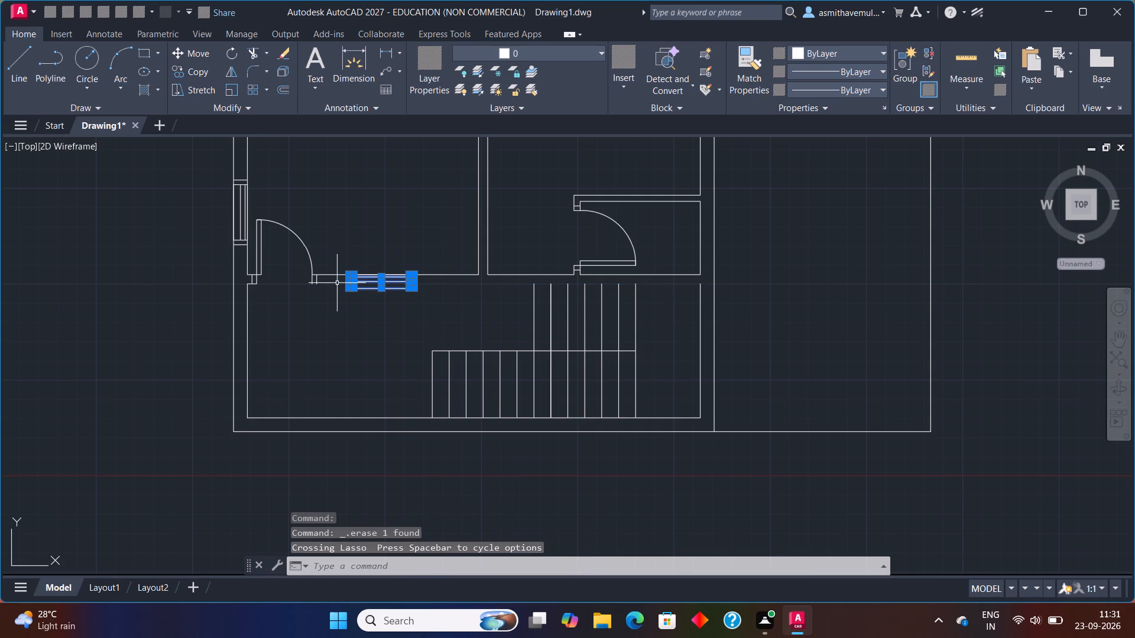
key("Delete")
Erase the whole staircase, including all its treads and the dividing line between the flights.
scroll(421, 295, "up", 1)
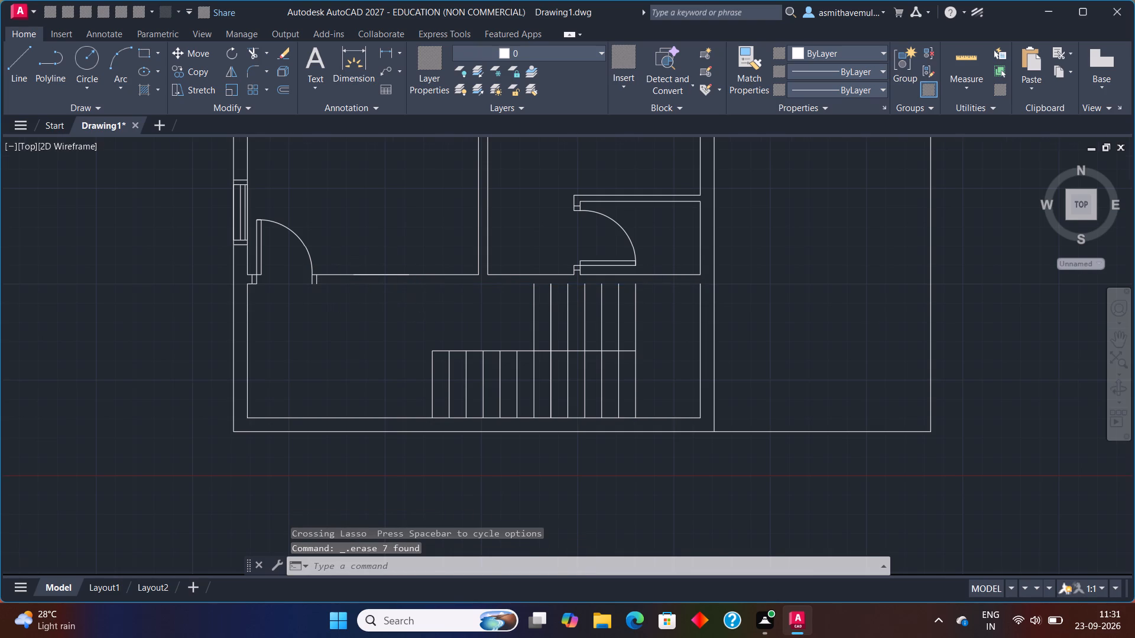
left_click_drag(781, 338, 446, 434)
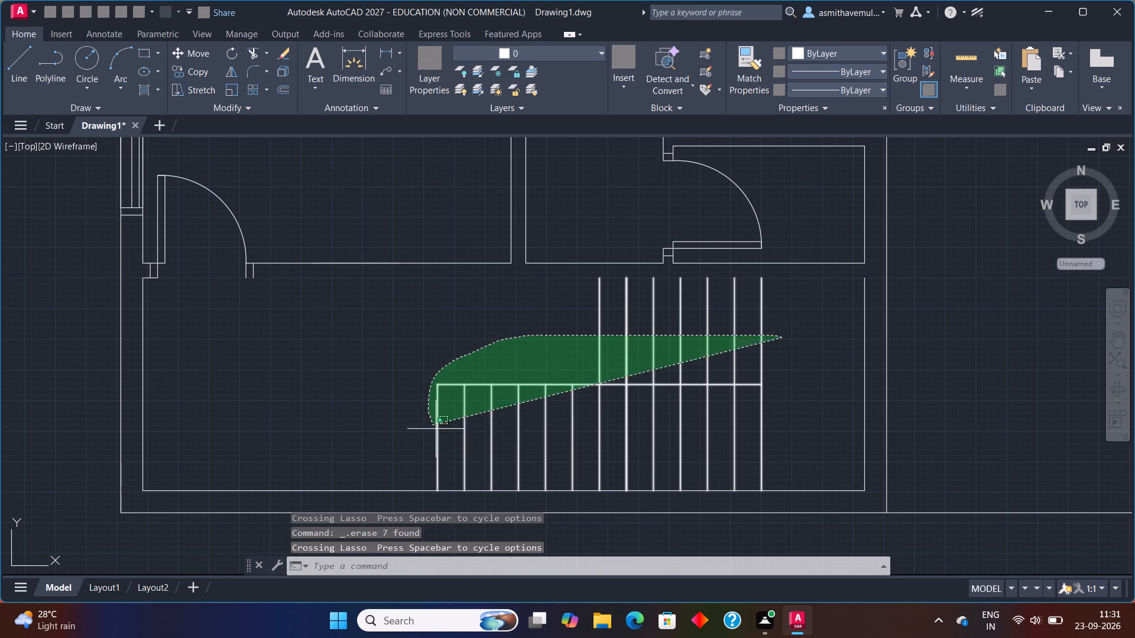
left_click_drag(446, 434, 558, 455)
key("Delete")
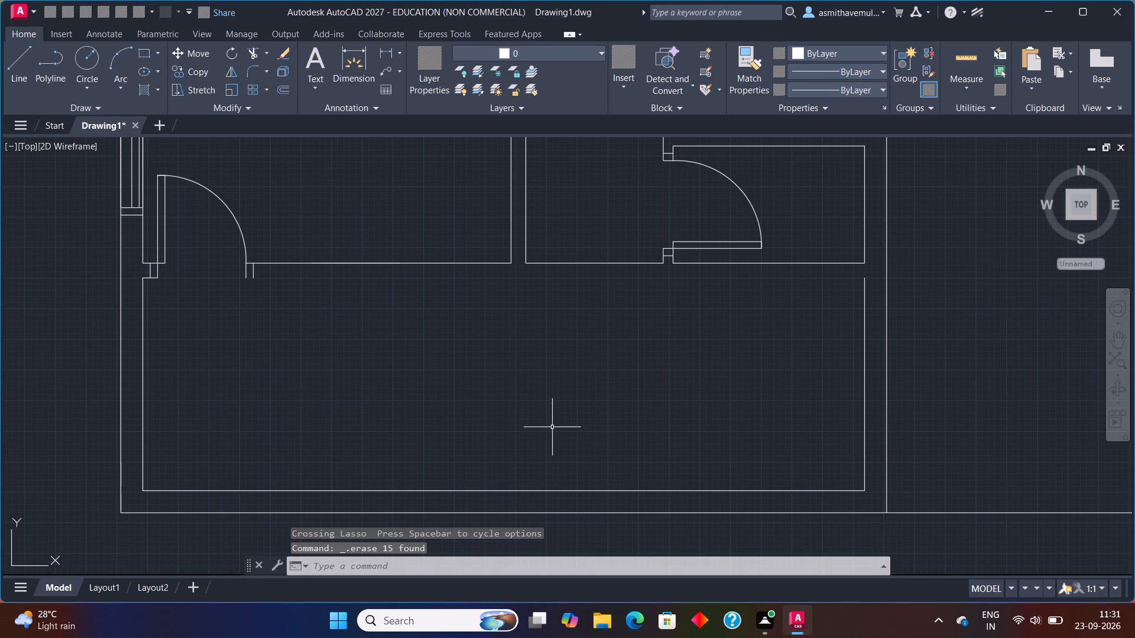
Erase the swing arc and the door leaf of the door in the lower-left room's bottom wall.
left_click_drag(251, 226, 221, 216)
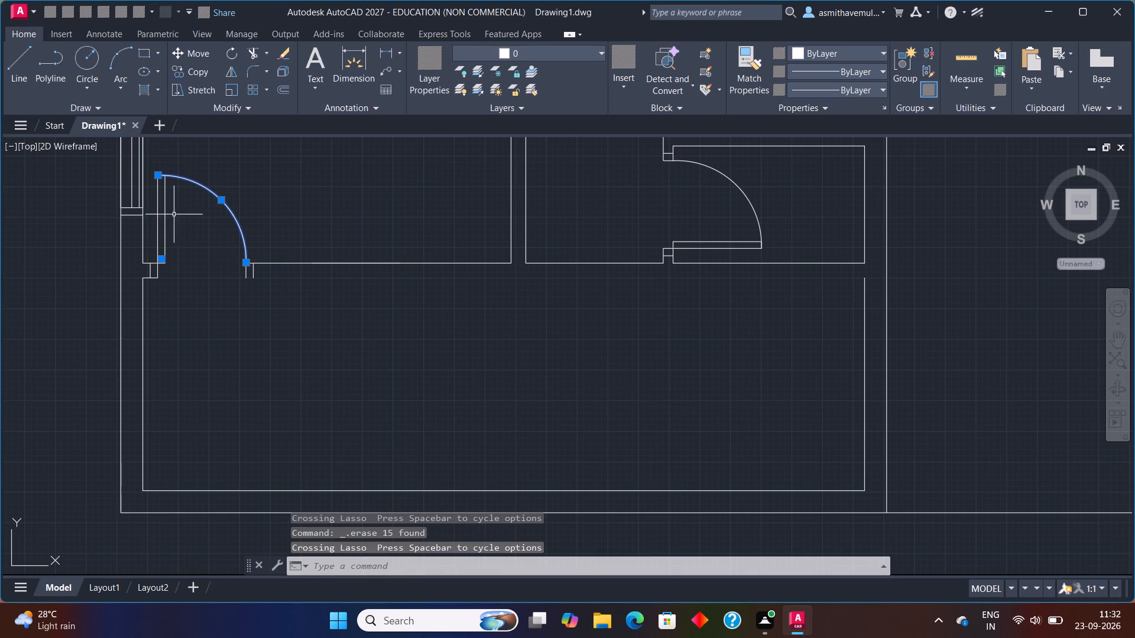
left_click(158, 220)
key("Delete")
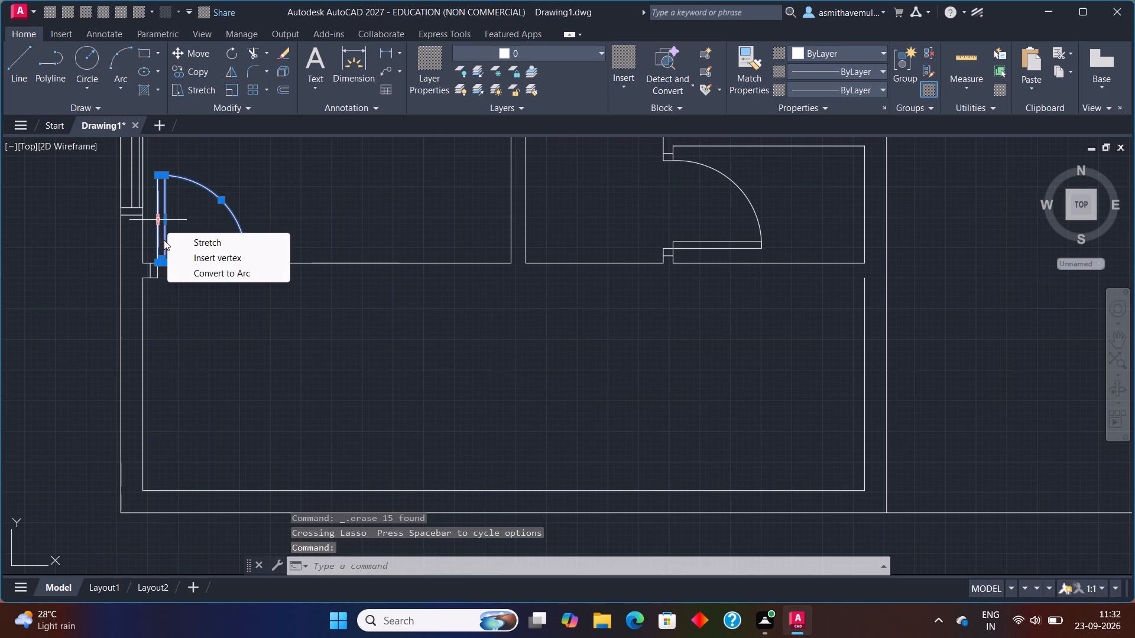
key("Delete")
left_click(303, 211)
key("Delete")
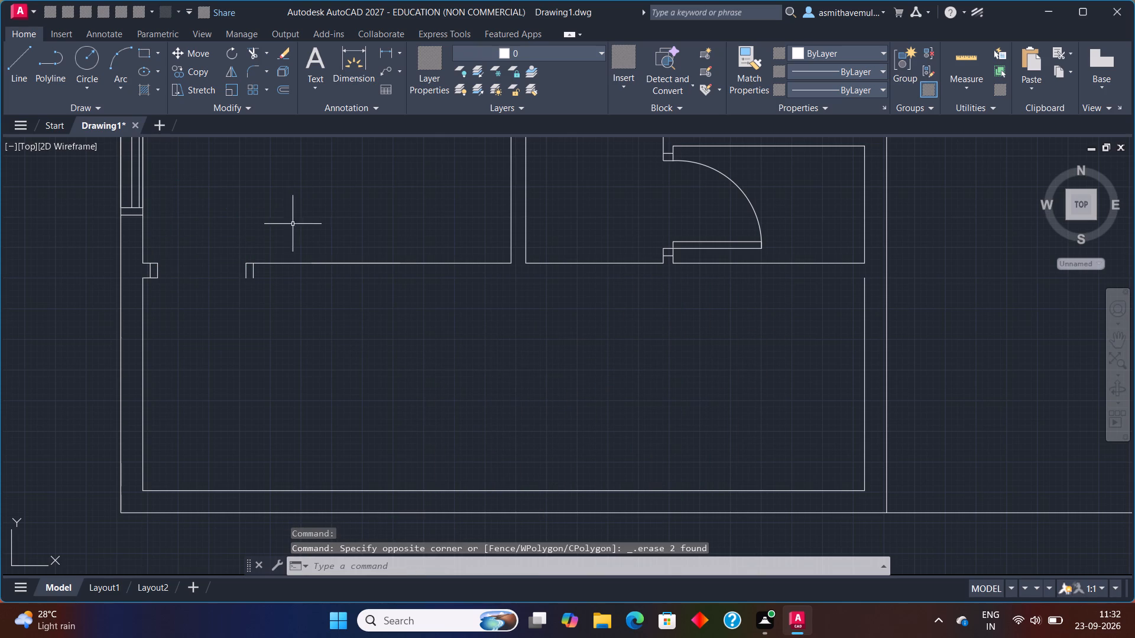
Erase the door frame at the right side of the opening in the lower-left room's bottom wall.
left_click(245, 274)
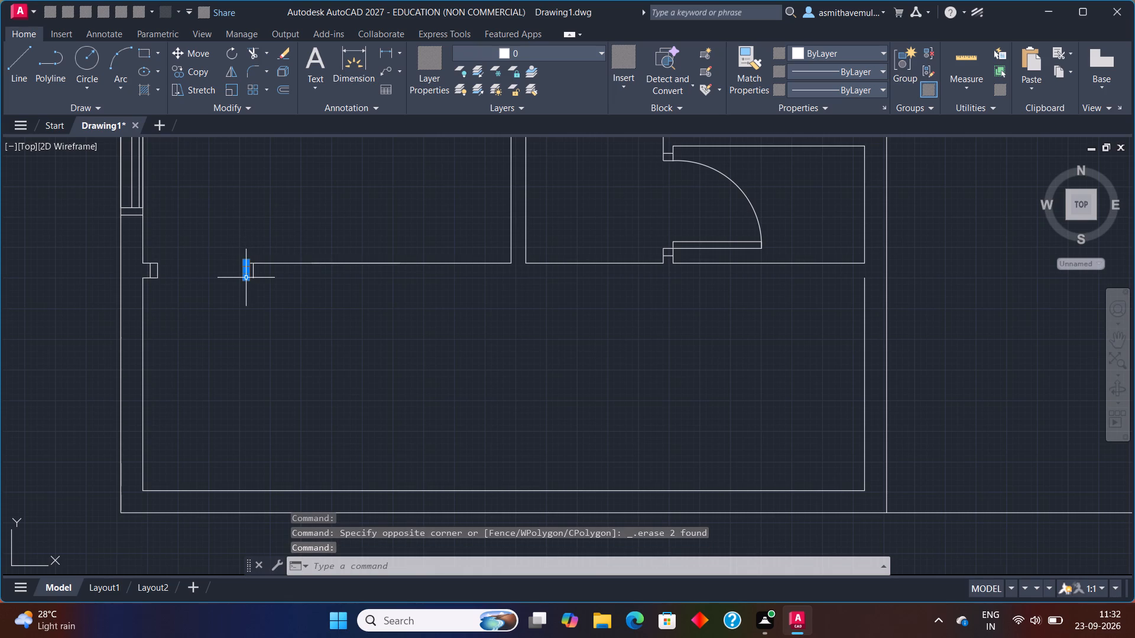
left_click(251, 275)
left_click(252, 274)
key("Delete")
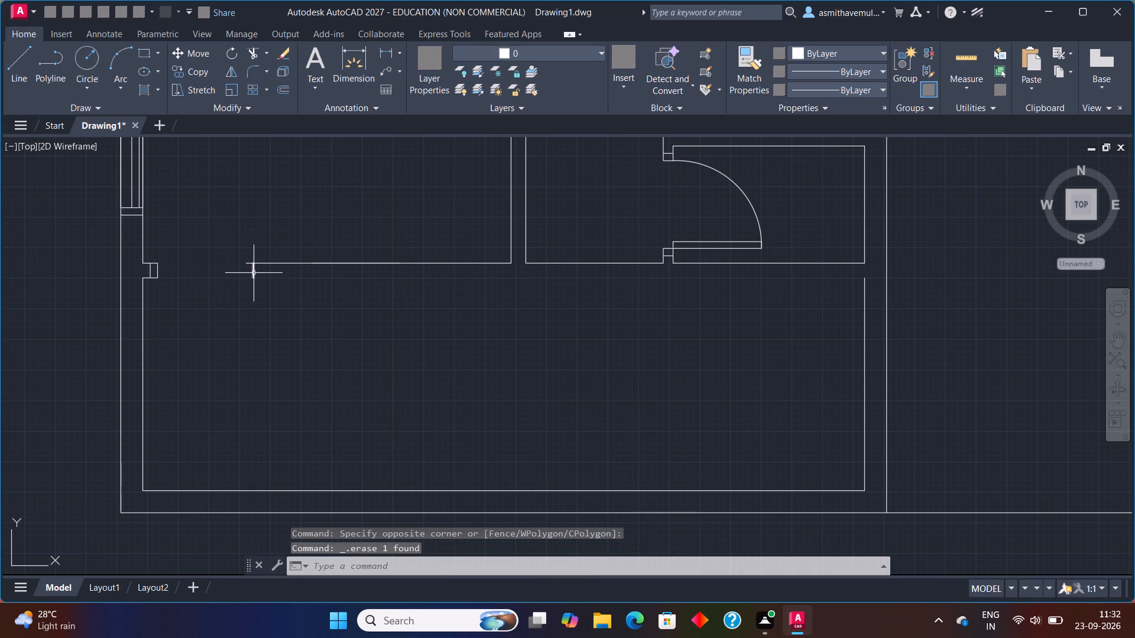
left_click_drag(257, 272, 246, 270)
key("Delete")
Offset the lower-left room's bottom wall line 9" downward.
key("o")
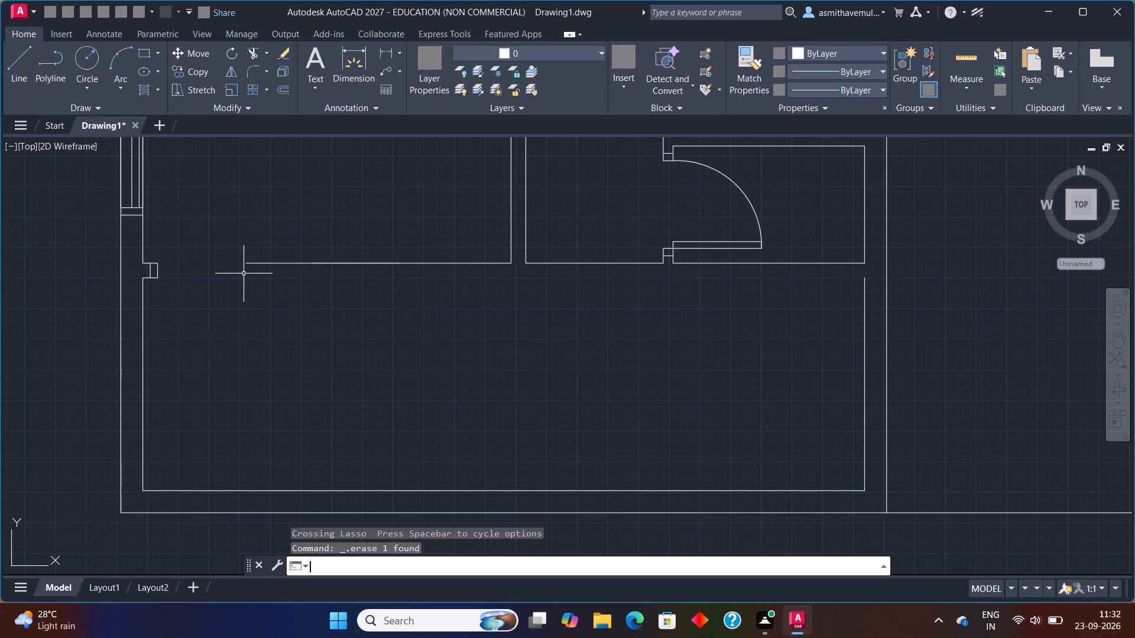
key("Return")
key("9")
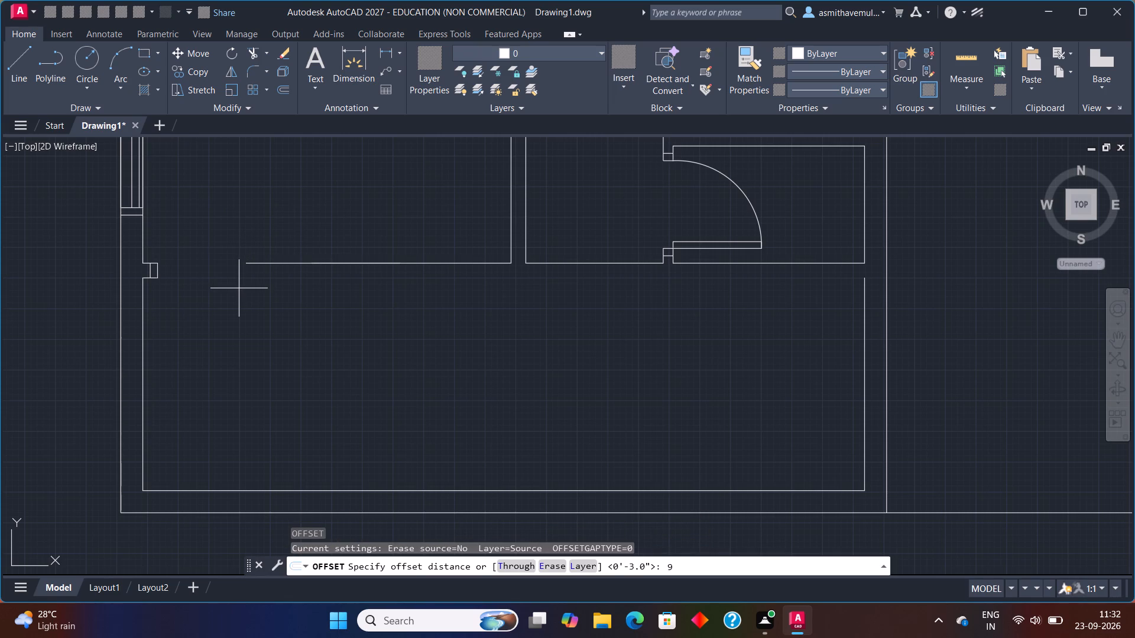
key("shift+quotedbl")
key("Return")
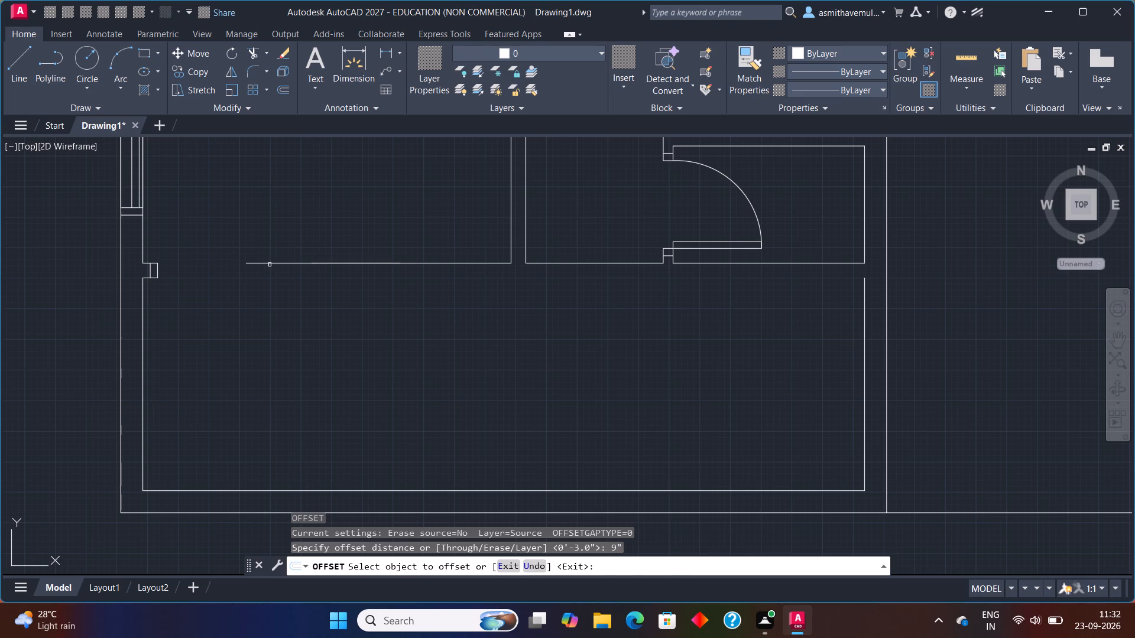
left_click(270, 265)
left_click(271, 294)
key("Escape")
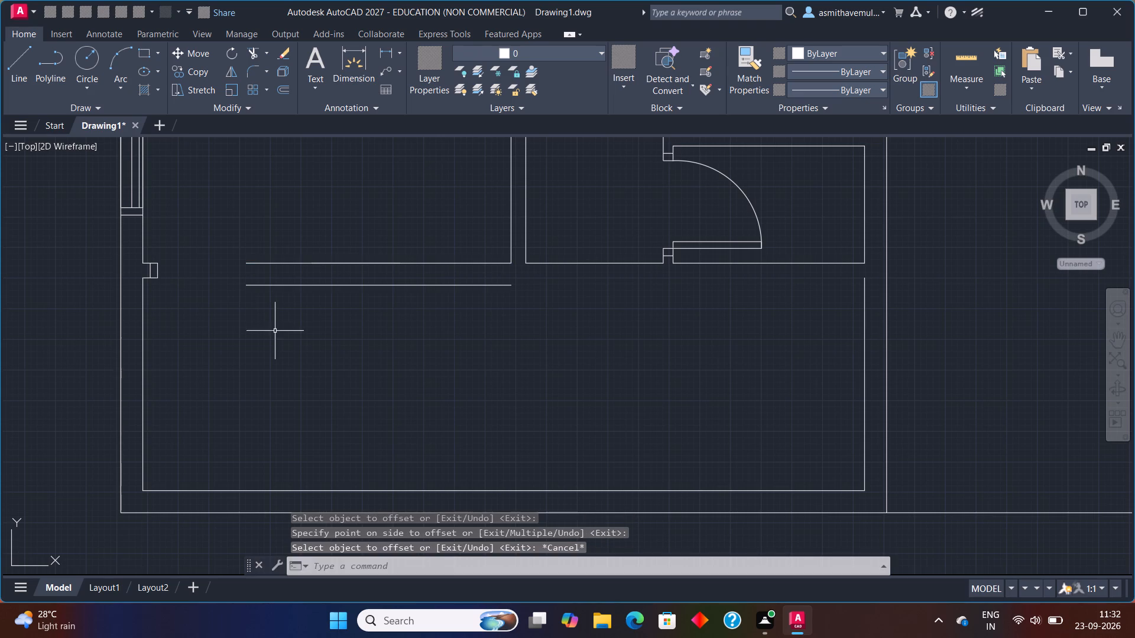
Extend both ends of the offset wall line to the inner faces of the left and right outer walls.
key("e")
key("x")
key("t")
type("END")
key("Return")
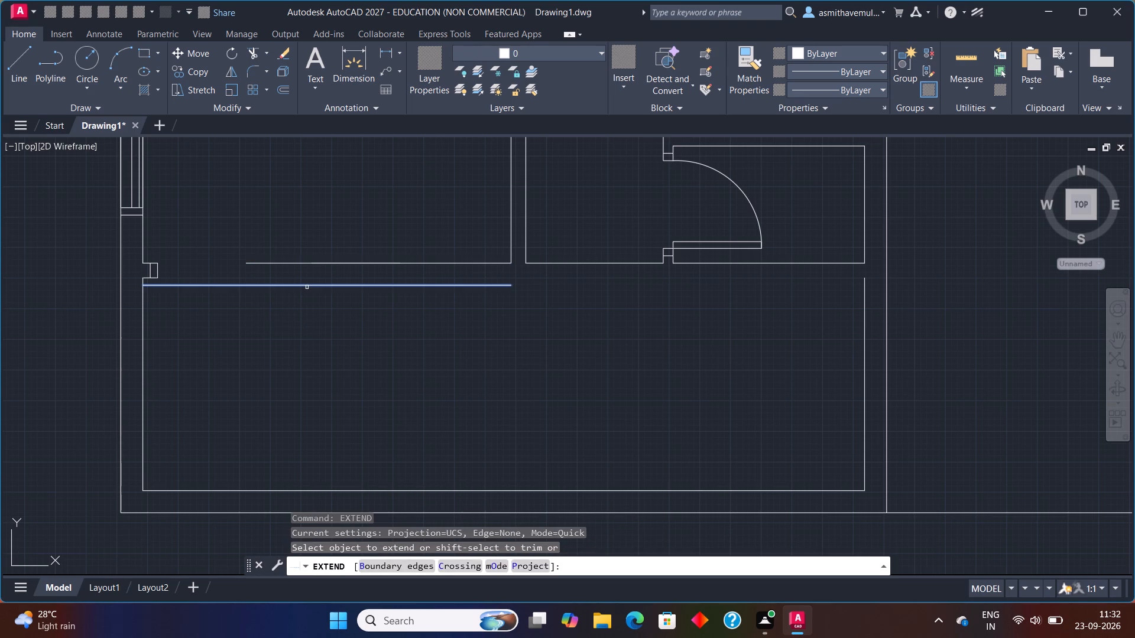
left_click(307, 287)
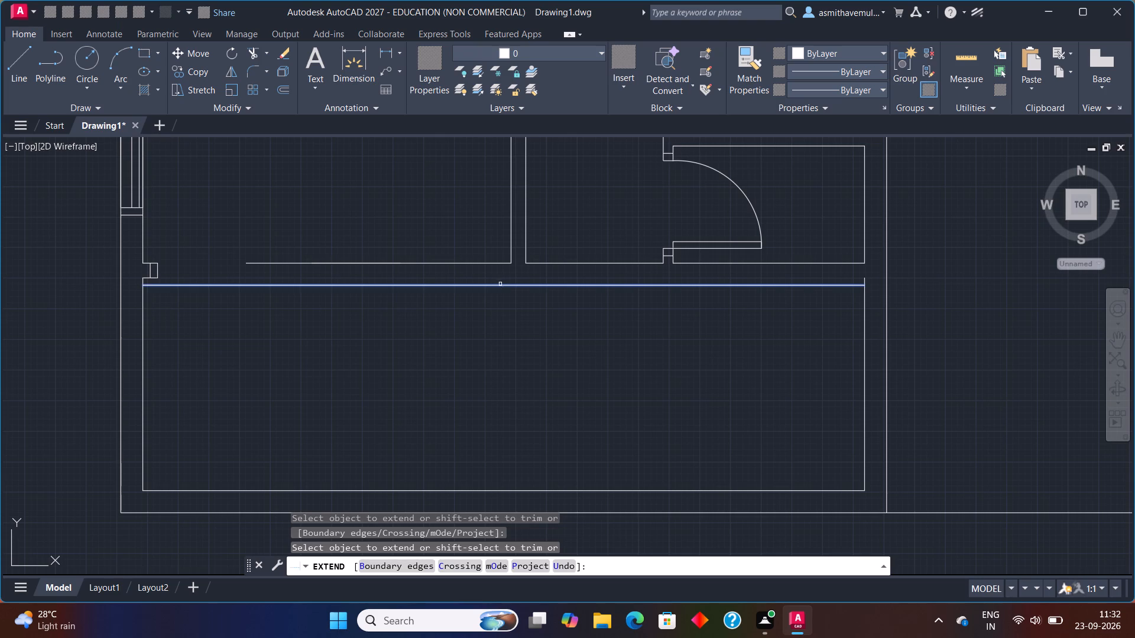
left_click(502, 285)
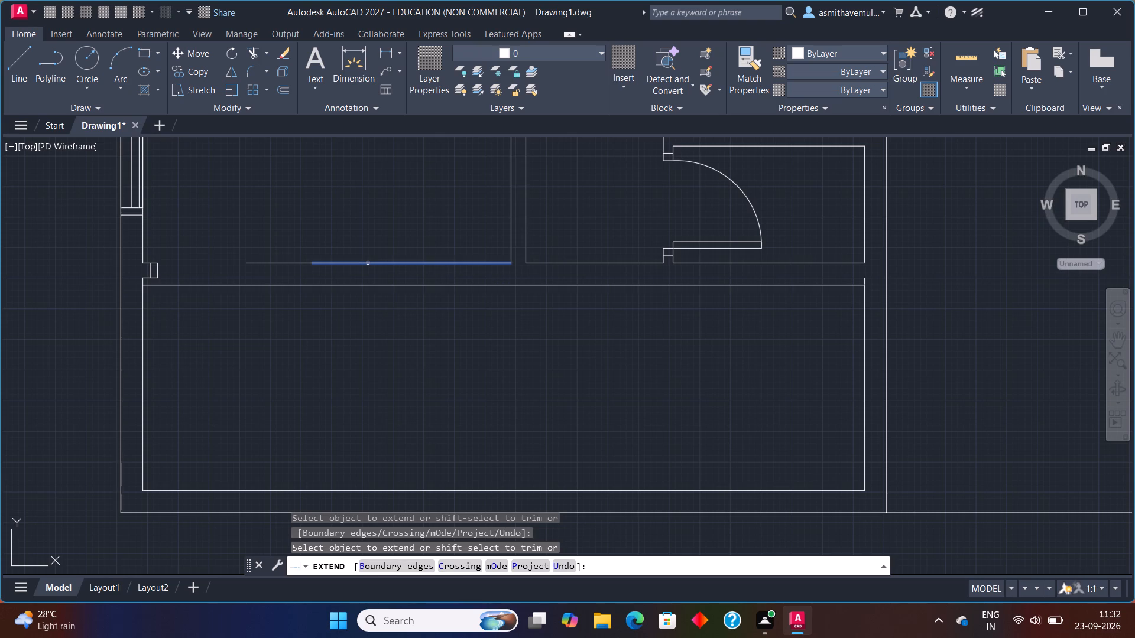
Extend the lower-left room's bottom wall line across the old door opening to the left wall's inner face.
left_click(367, 263)
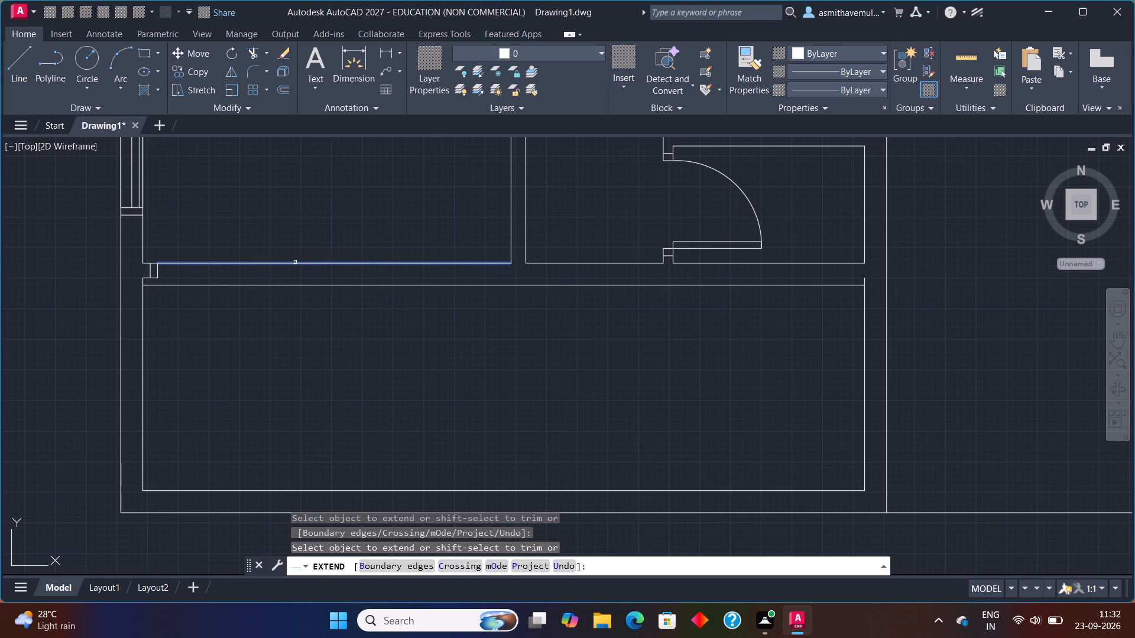
left_click(294, 263)
key("Escape")
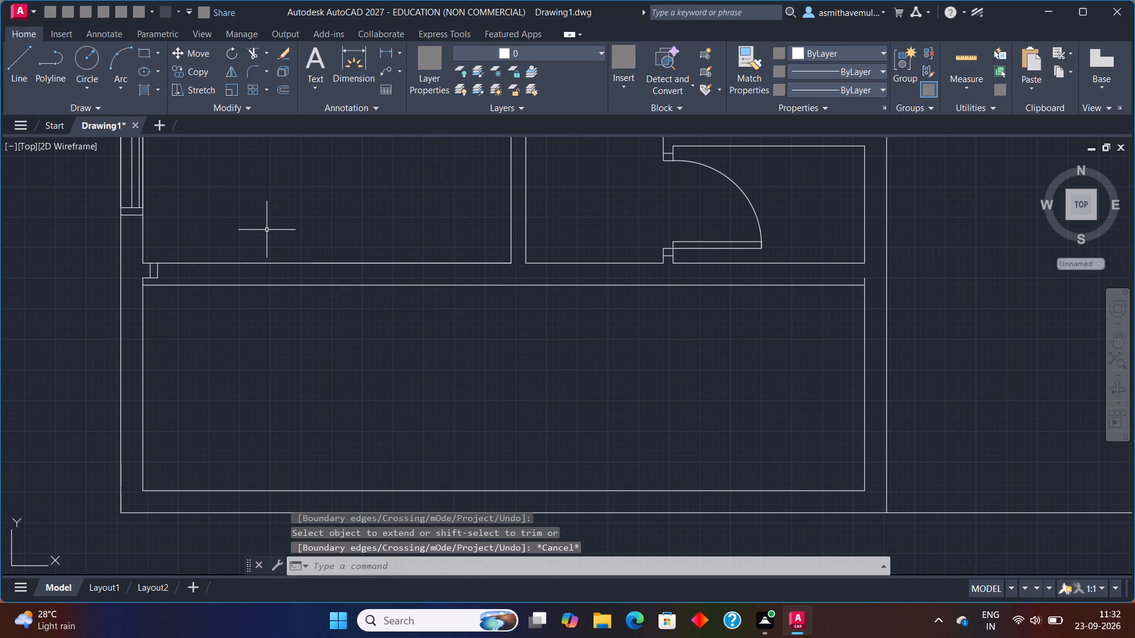
Trim away the leftover door frame at the wall's left end and the short line stubs above the staircase area's top corners.
type("TR")
key("i")
key("m")
key("Return")
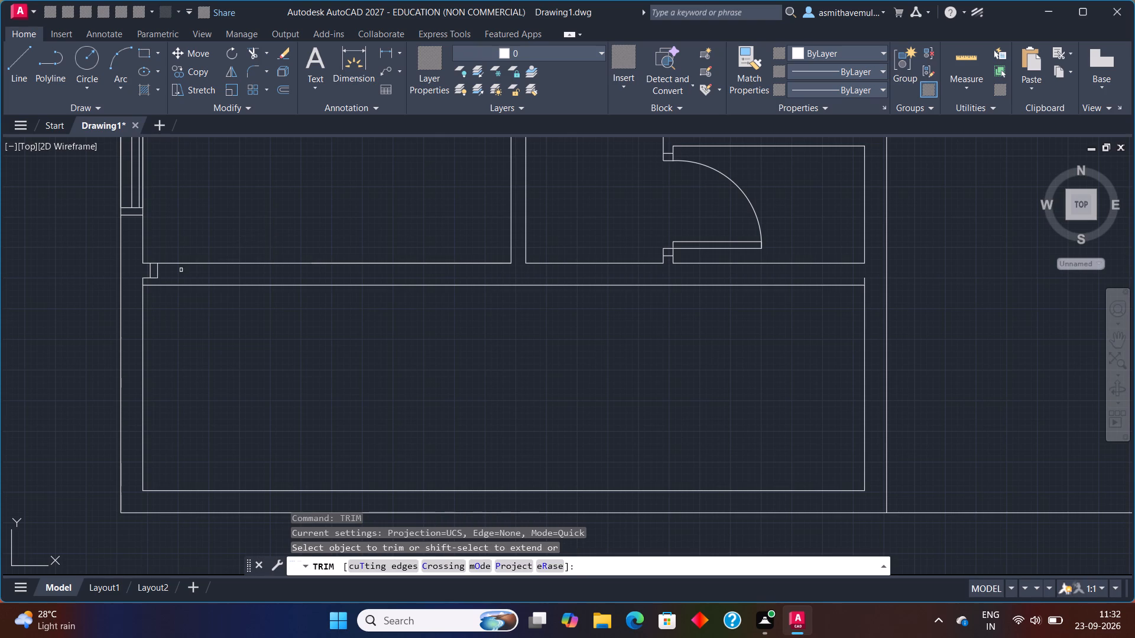
scroll(174, 272, "up", 1)
left_click_drag(168, 276, 128, 294)
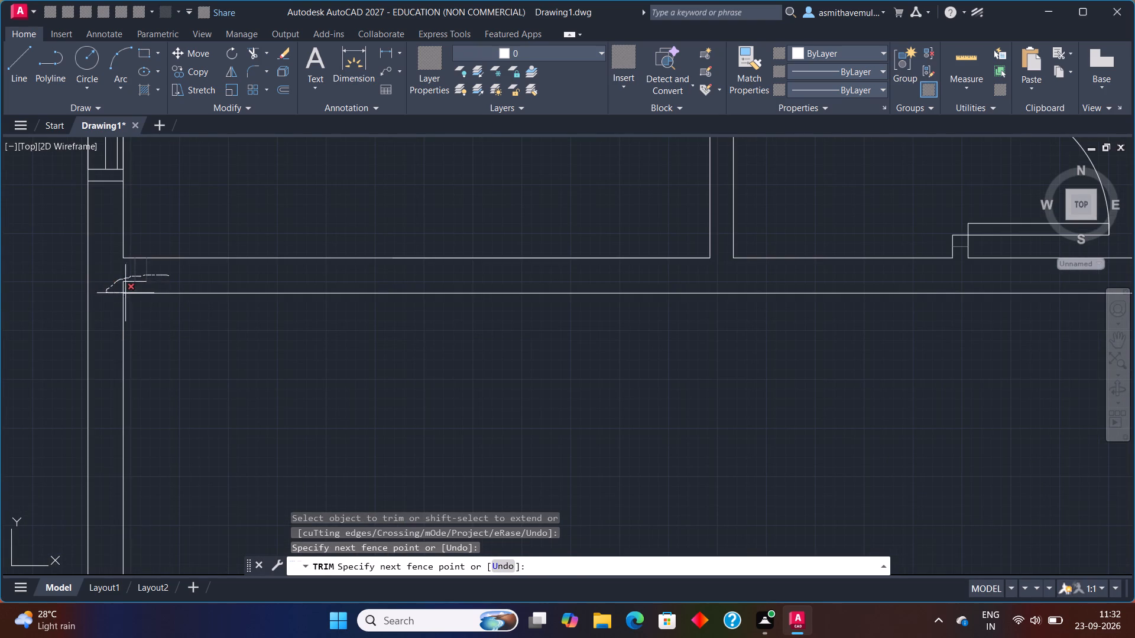
left_click_drag(128, 294, 137, 294)
left_click(135, 282)
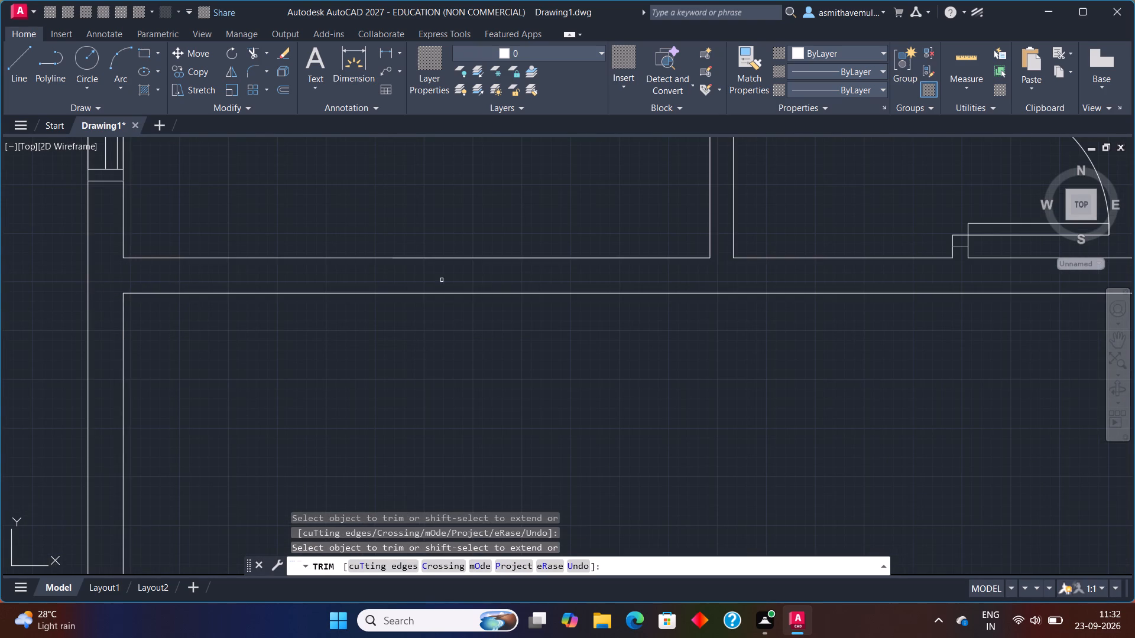
scroll(600, 276, "down", 2)
scroll(789, 270, "up", 1)
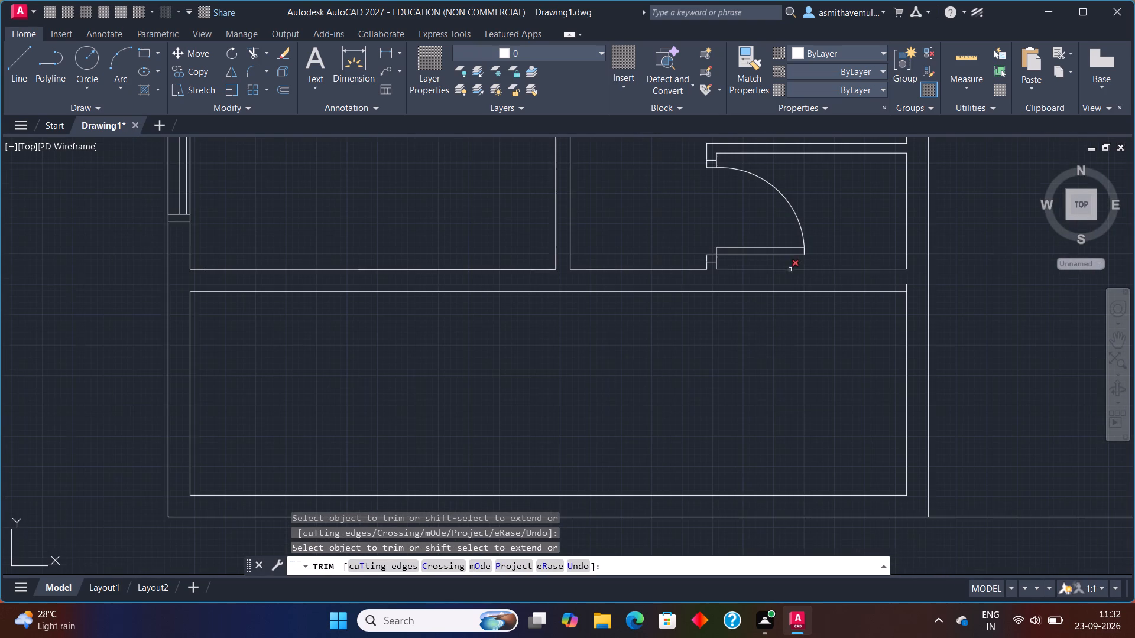
left_click(906, 287)
key("Escape")
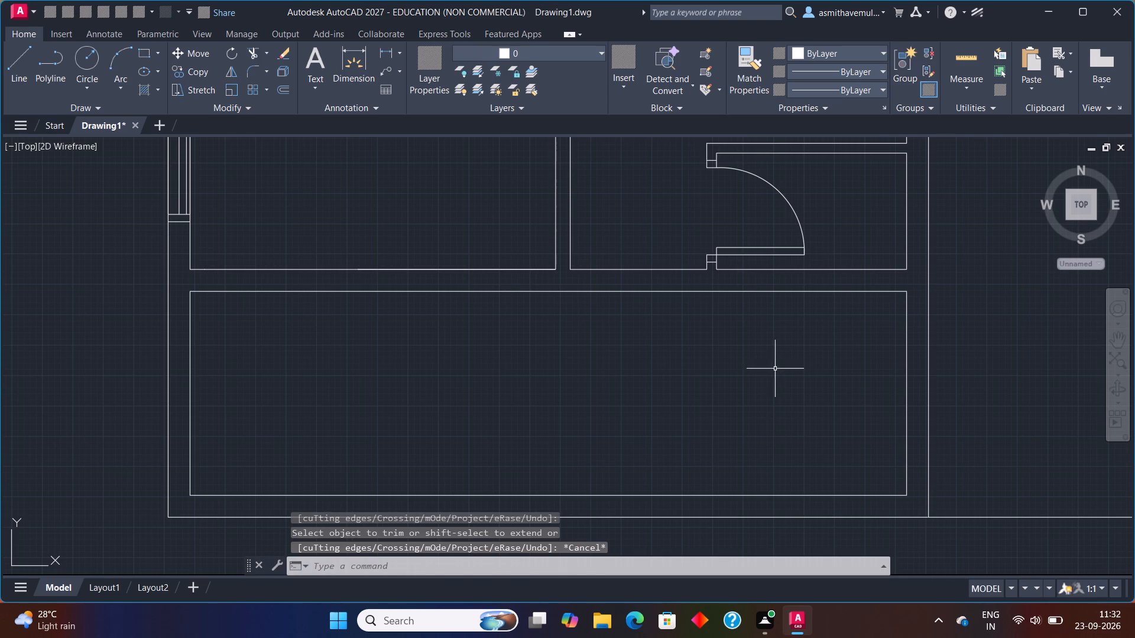
Offset the staircase area's right inner wall line 3'6" inward to mark the landing edge.
key("o")
key("Return")
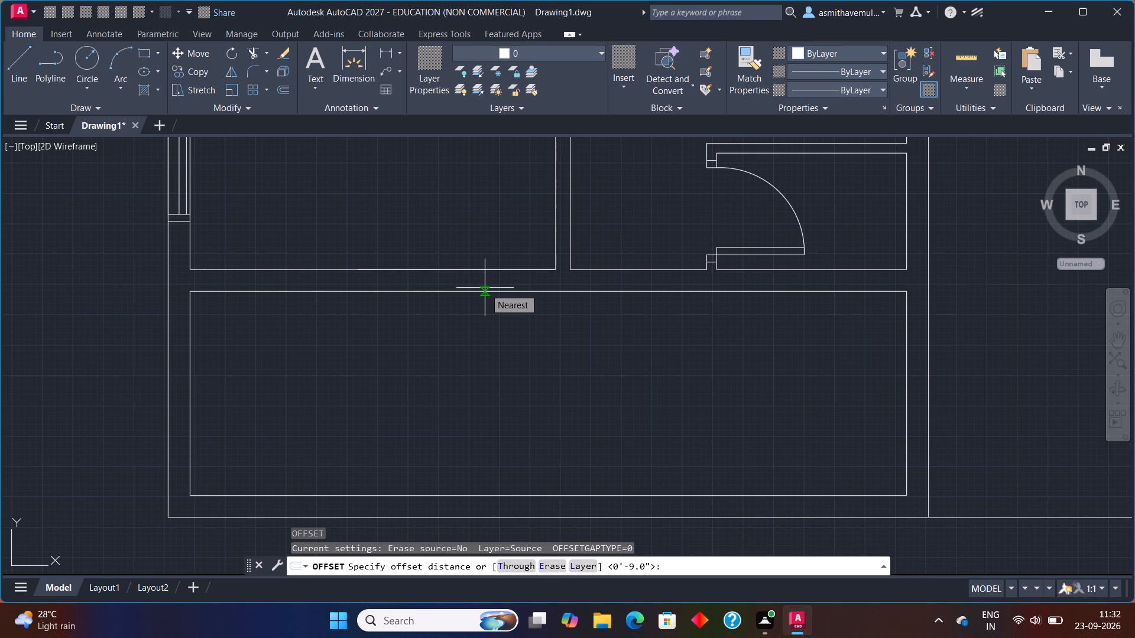
key("3")
type("'6")
key("shift+quotedbl")
key("Return")
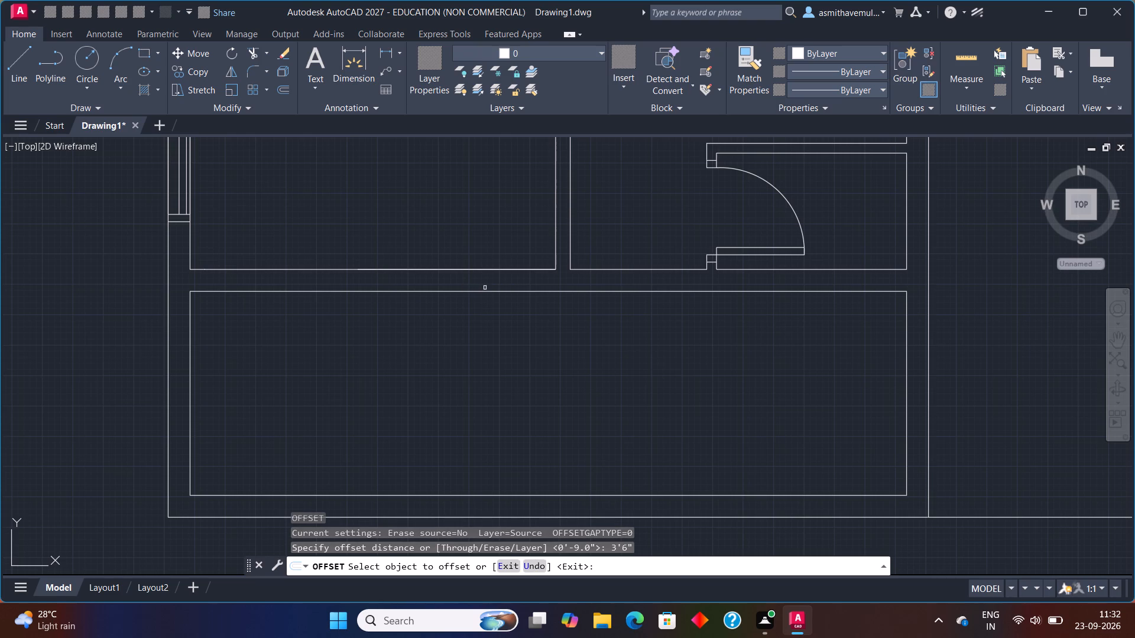
left_click(909, 314)
left_click(779, 367)
key("Escape")
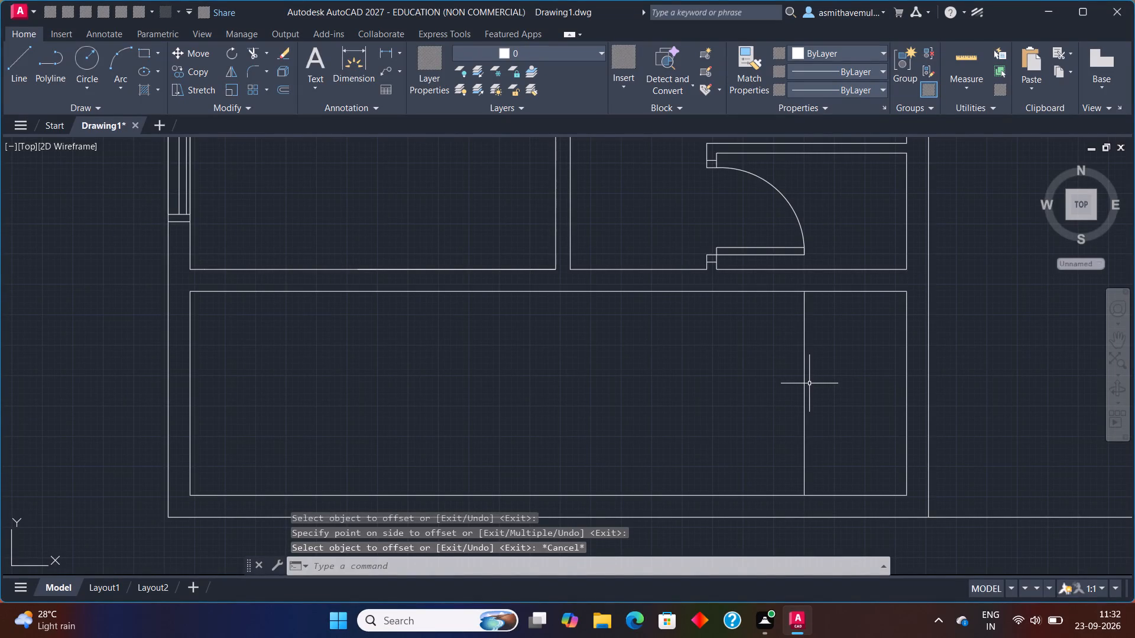
Offset the landing edge line 11" to the left, repeating from each new line until six tread lines are drawn.
key("o")
key("Return")
type("11")
key("shift+quotedbl")
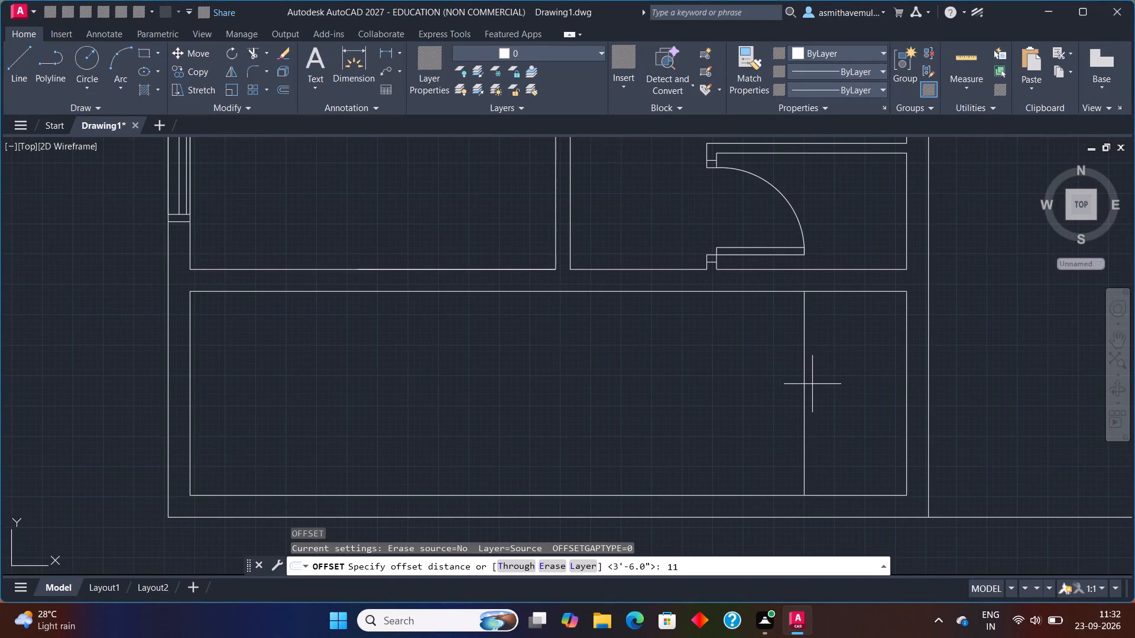
key("Return")
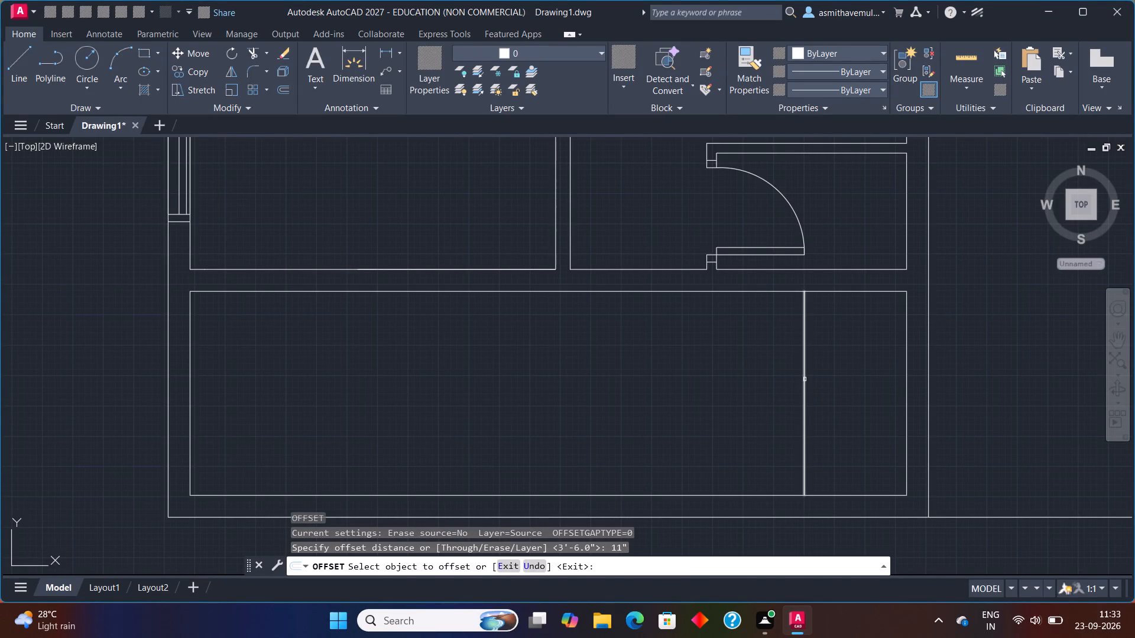
left_click(805, 380)
left_click(766, 390)
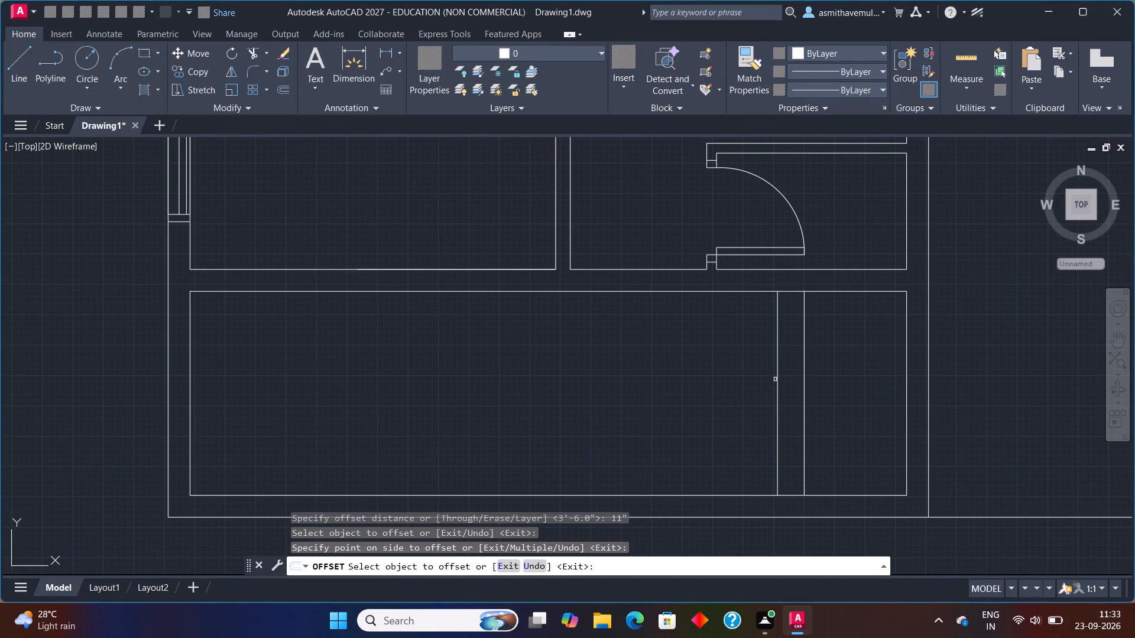
left_click(779, 377)
left_click(735, 398)
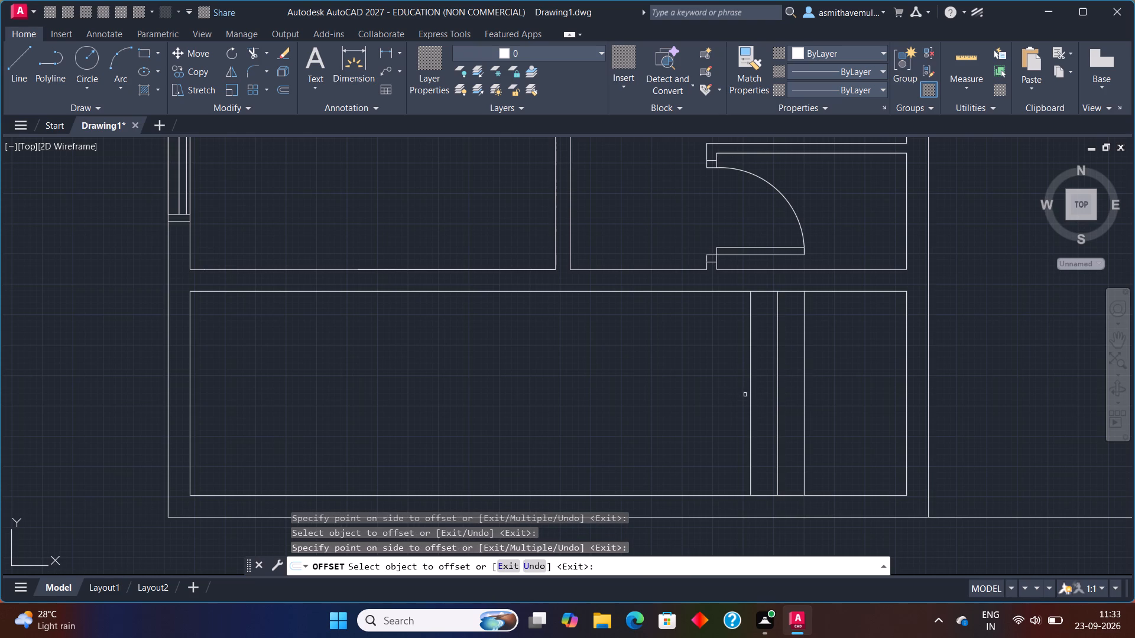
left_click(751, 393)
left_click(698, 402)
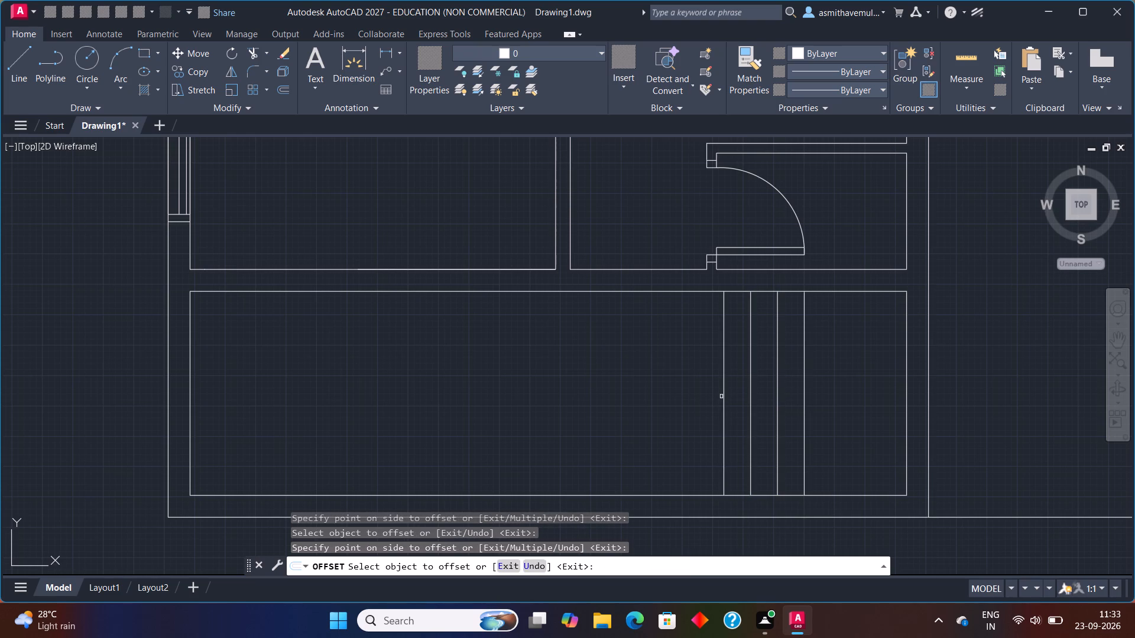
left_click(724, 393)
left_click(658, 413)
left_click(697, 404)
left_click(685, 414)
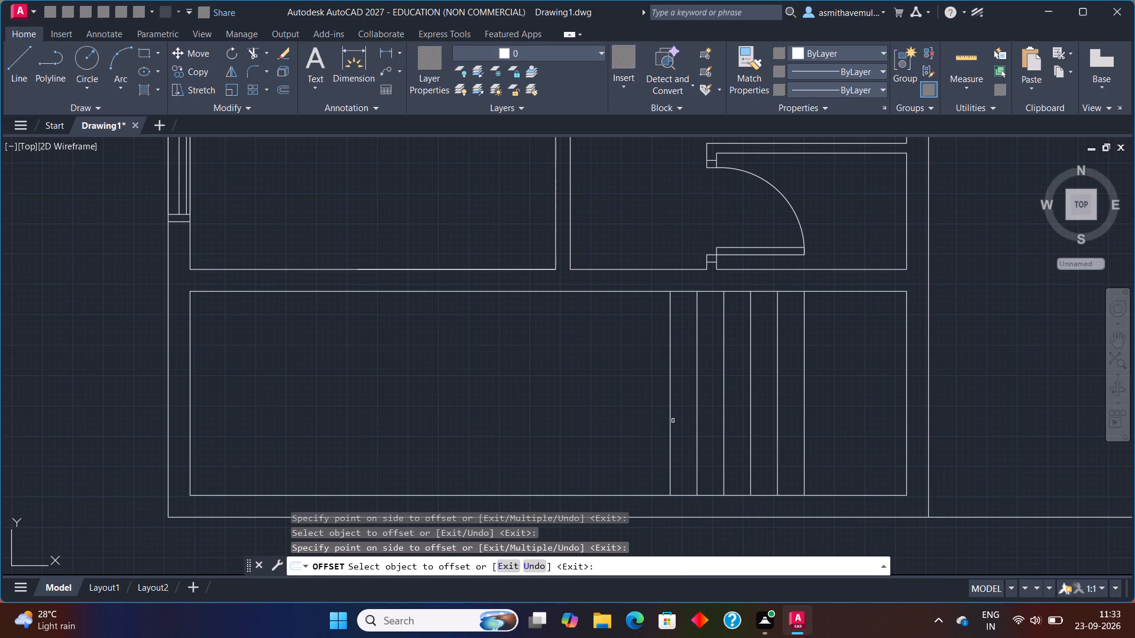
left_click(670, 422)
left_click(610, 442)
Continue the 11" offsets to the left from the last tread line to add six more tread lines.
left_click(642, 424)
left_click(592, 443)
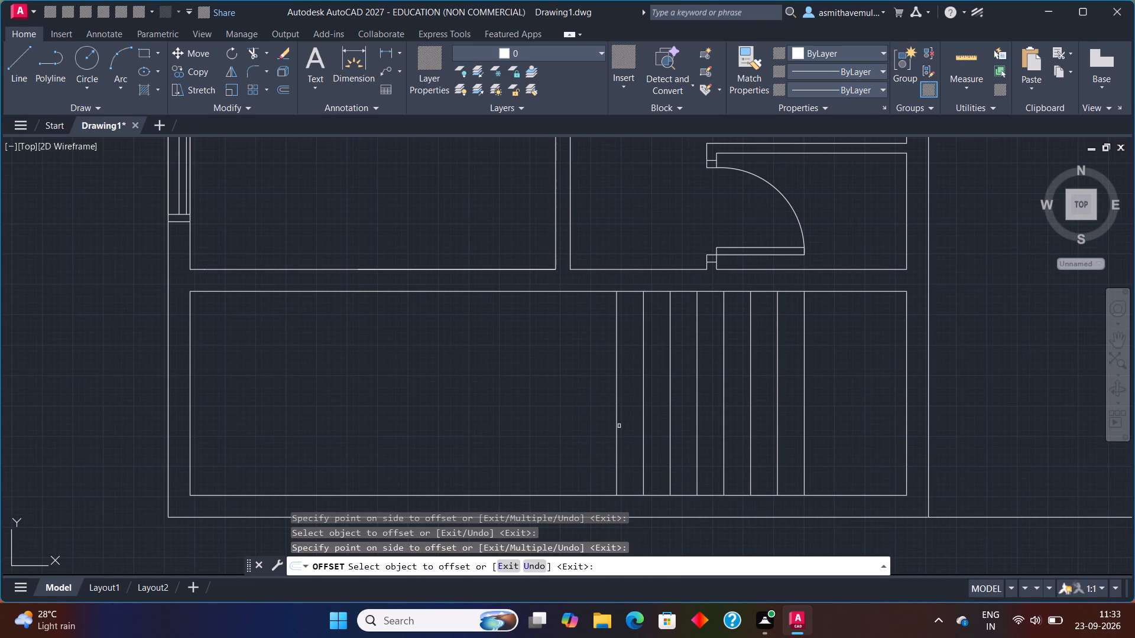
left_click(616, 425)
left_click(591, 429)
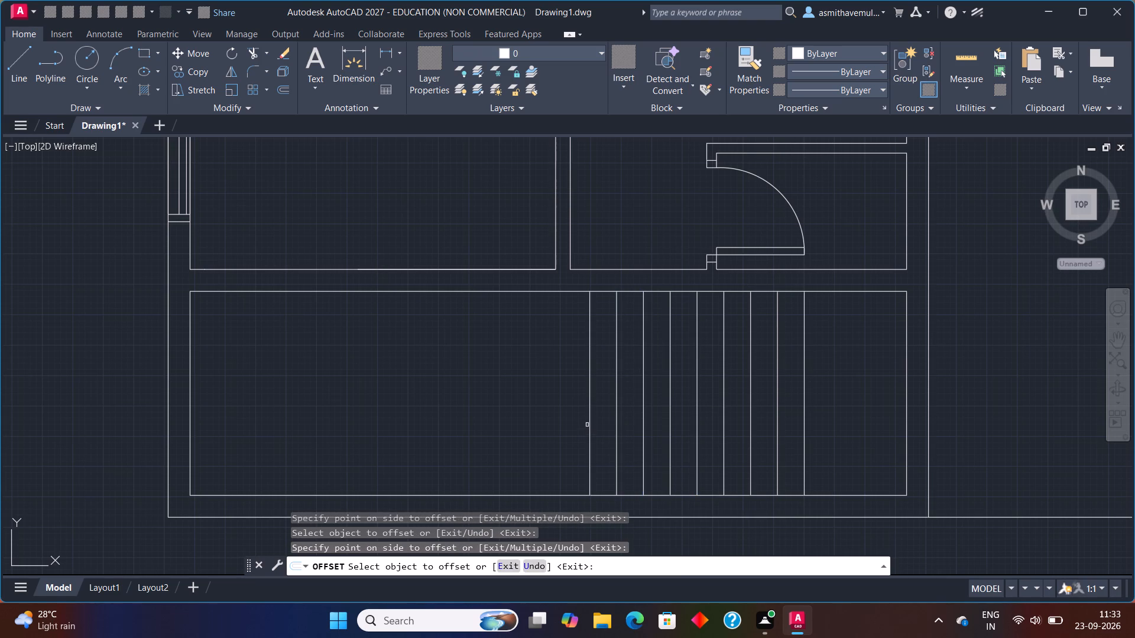
left_click(589, 424)
left_click(505, 442)
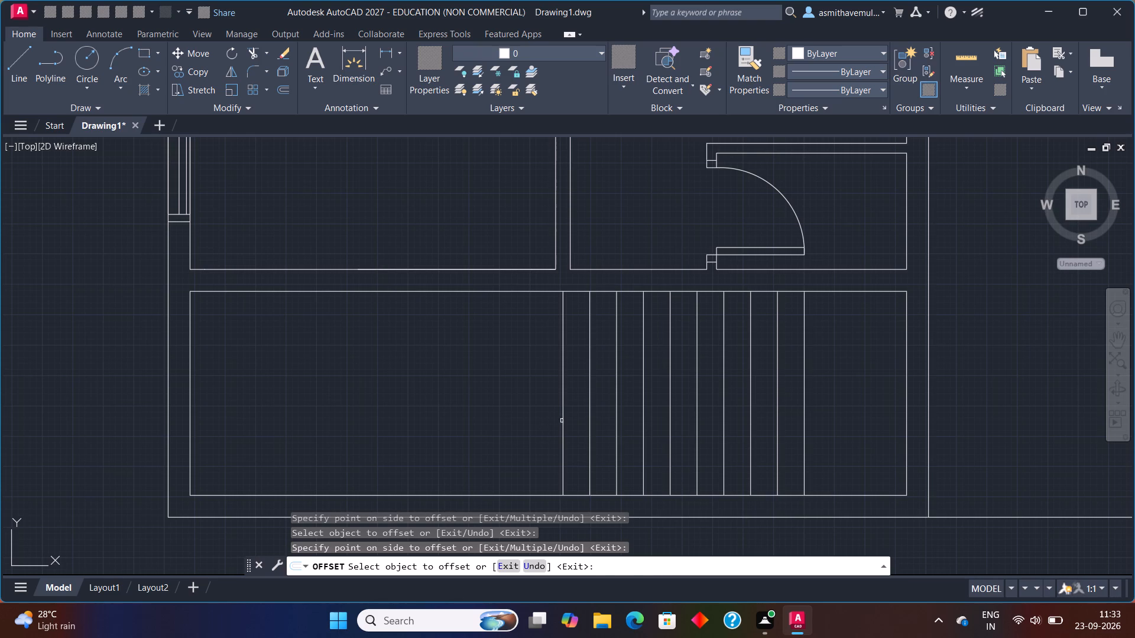
left_click(563, 419)
left_click(539, 425)
left_click(536, 426)
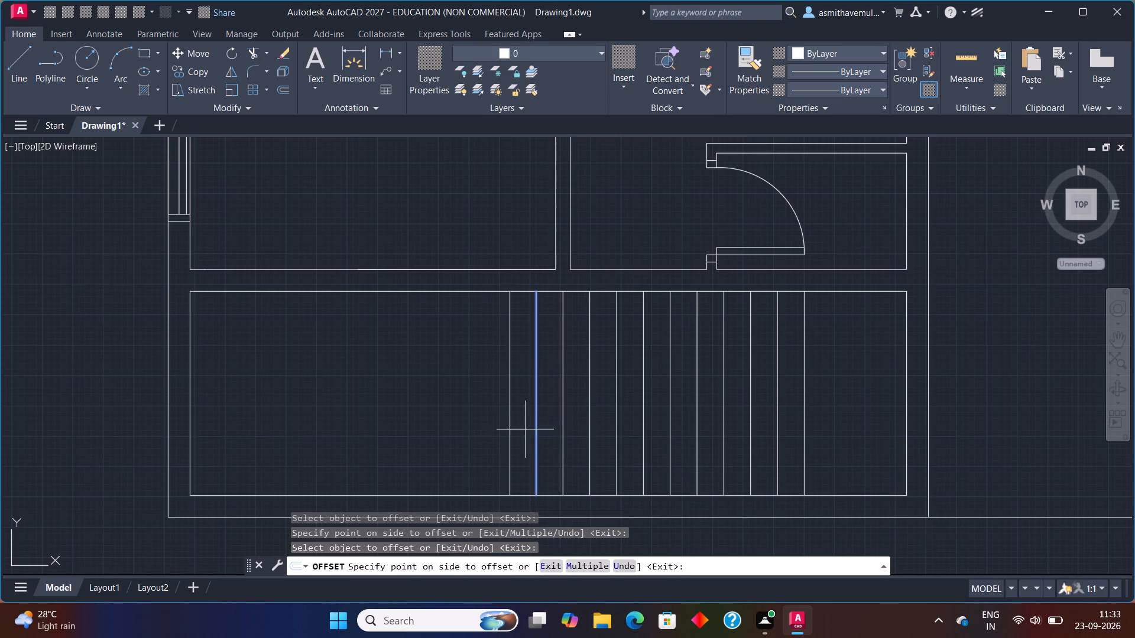
left_click(495, 437)
left_click(508, 427)
left_click(456, 441)
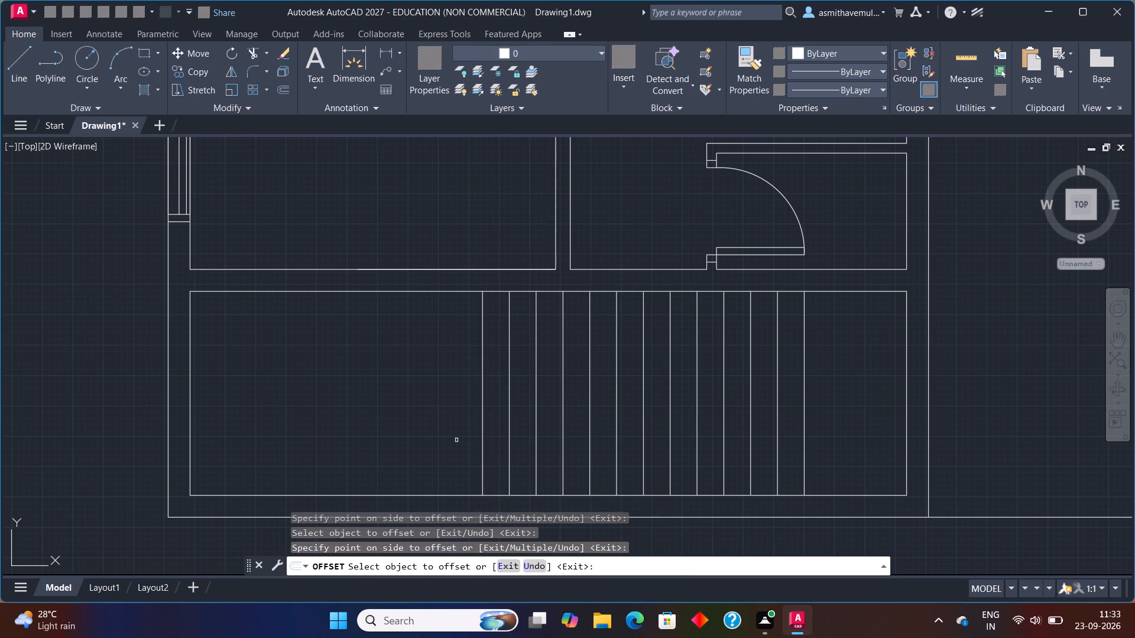
key("Escape")
Draw a horizontal line from the landing edge's midpoint to the leftmost tread line, dividing the staircase into two flights.
key("l")
key("Return")
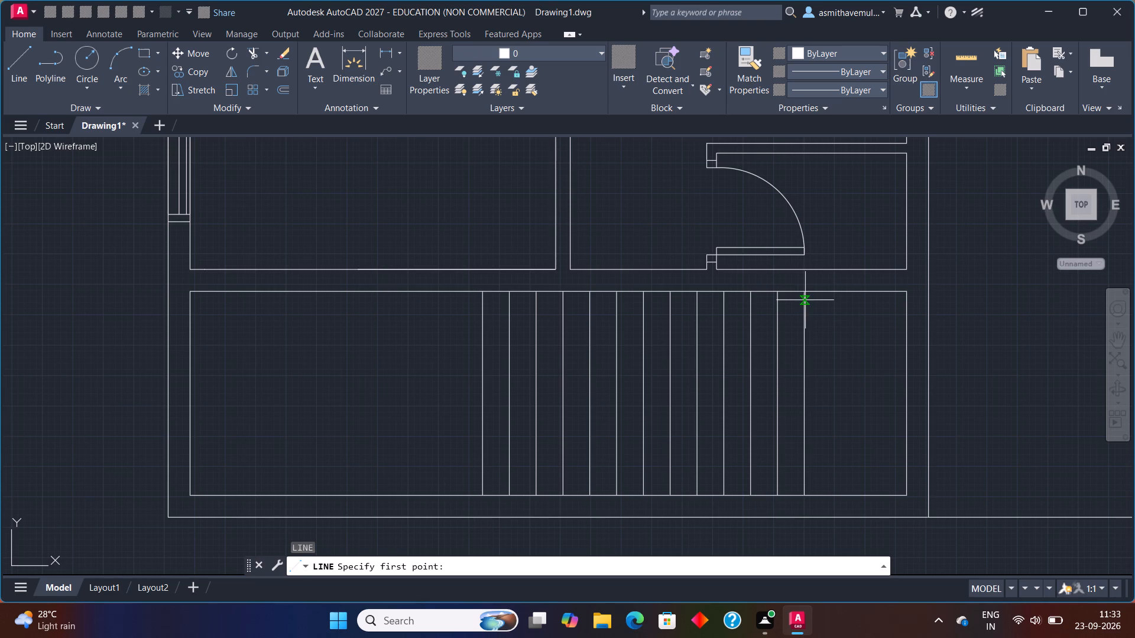
left_click(801, 394)
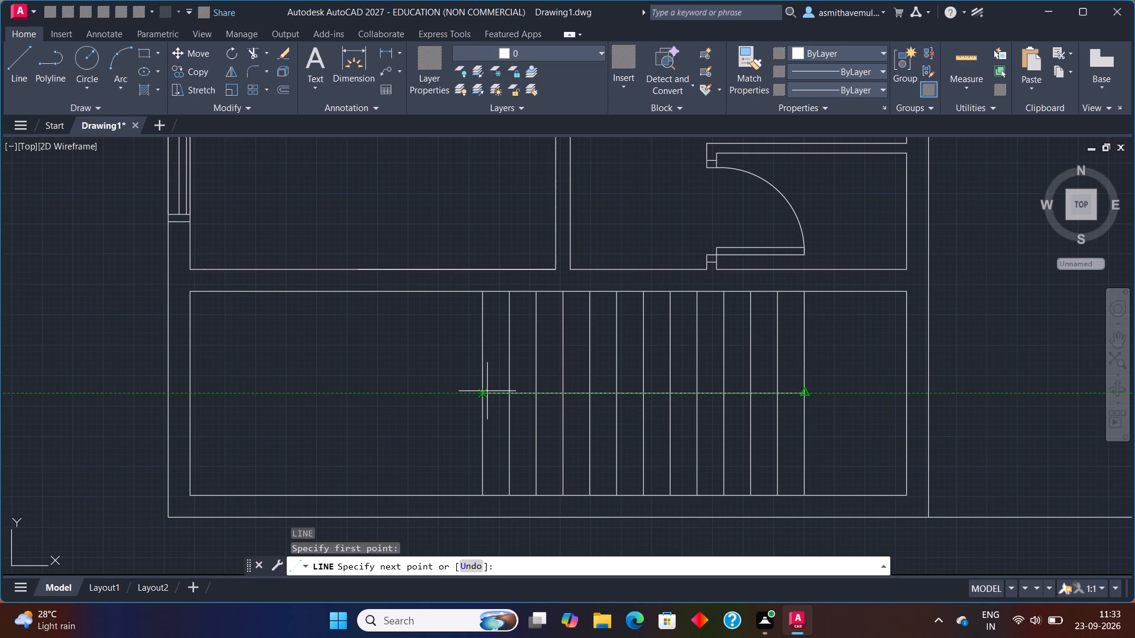
left_click(481, 397)
key("Escape")
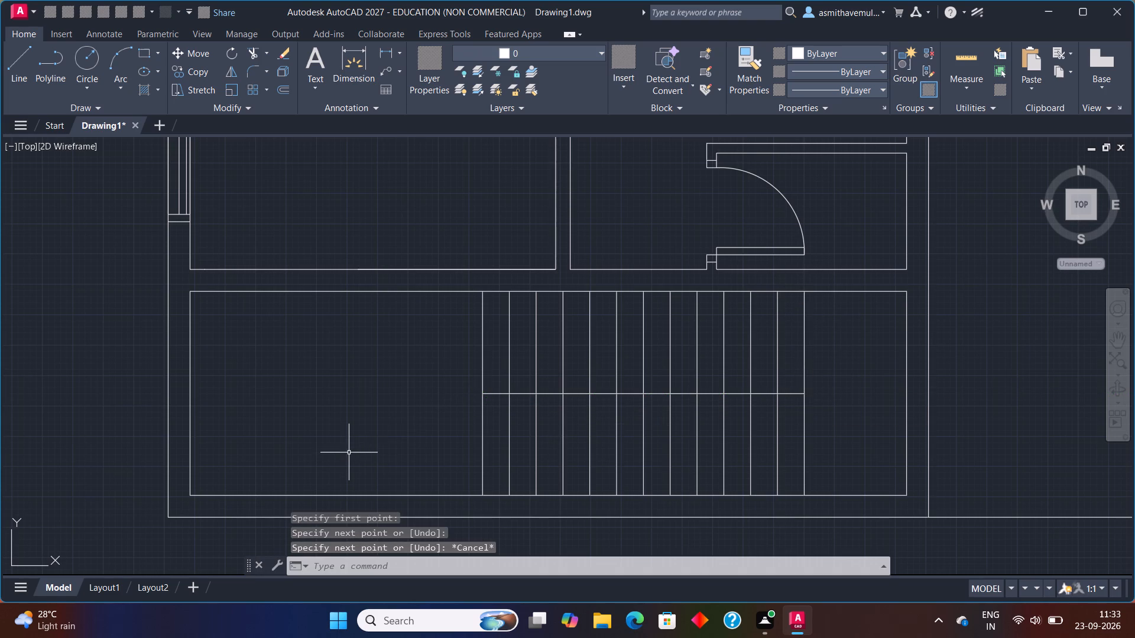
Copy the lone horizontal spare window symbol into the wall above the staircase, between the central partition and the small room's door.
scroll(416, 475, "down", 2)
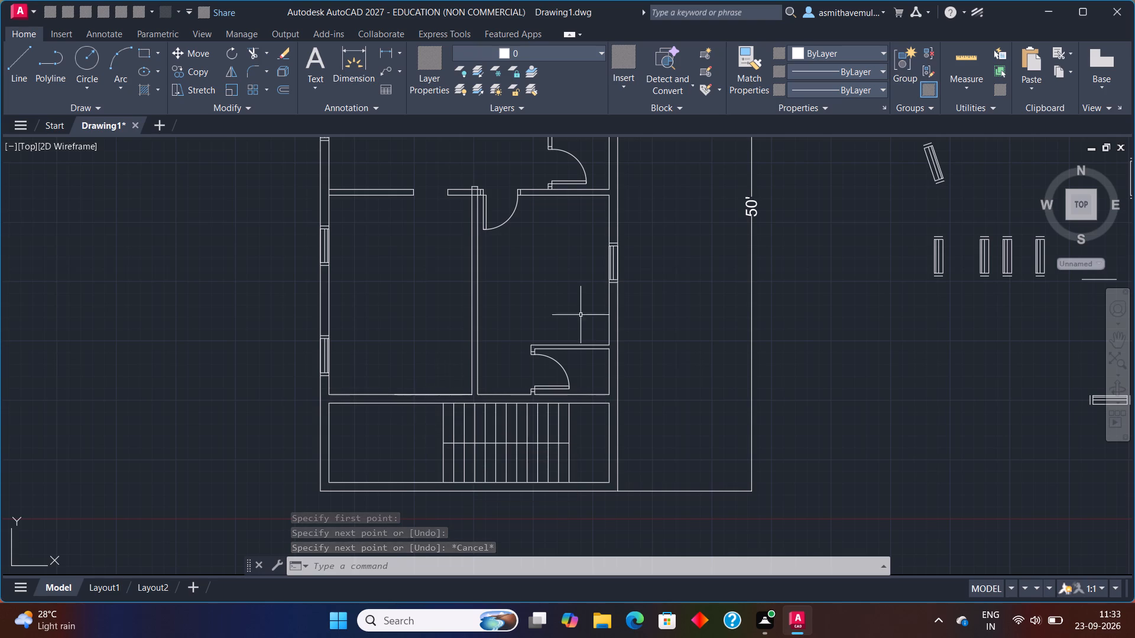
middle_click_drag(751, 340, 605, 311)
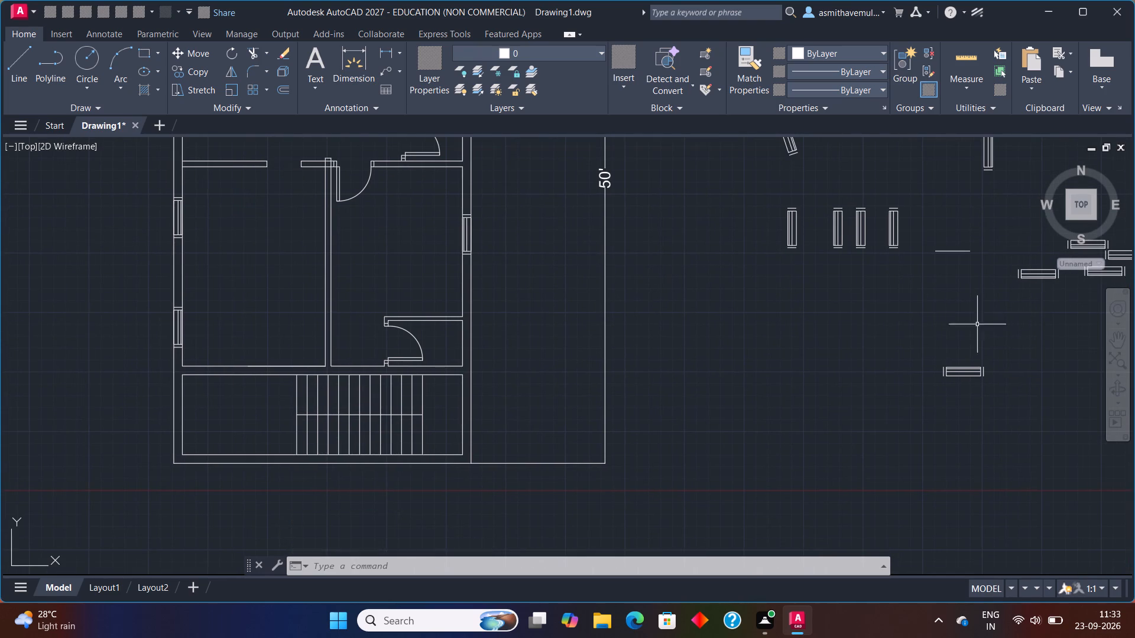
left_click_drag(1003, 366, 965, 434)
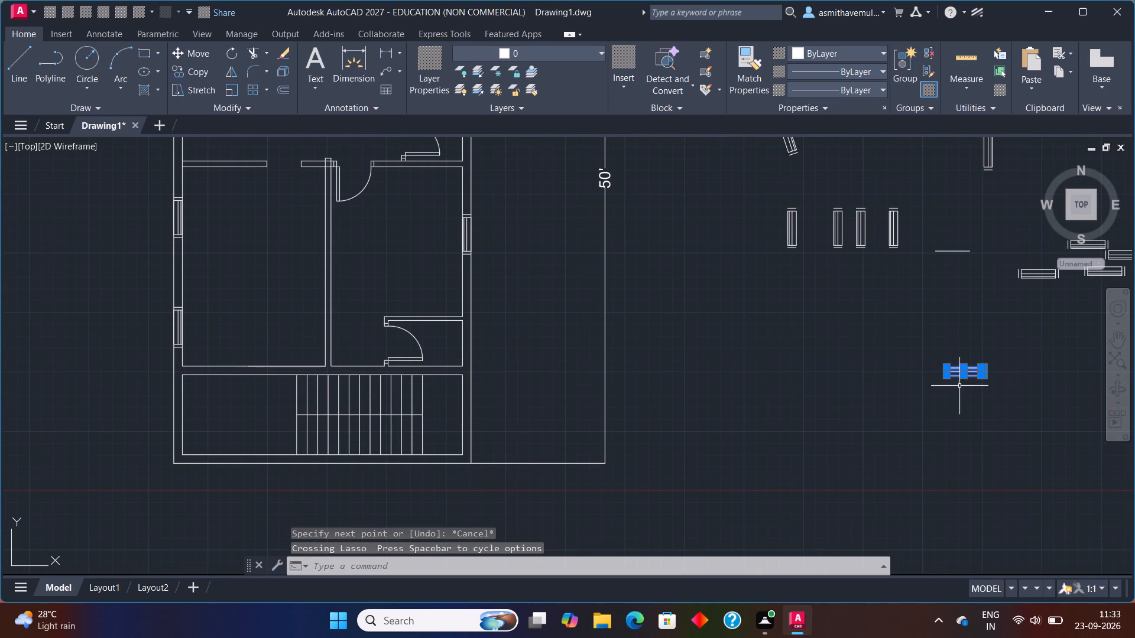
scroll(959, 382, "up", 3)
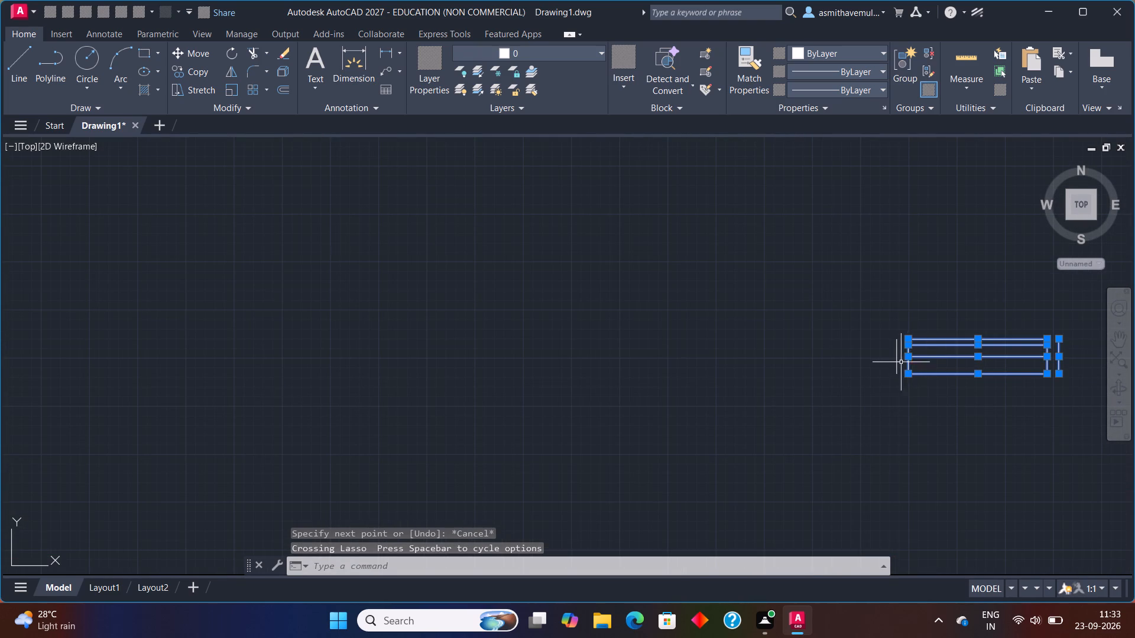
left_click(896, 364)
key("c")
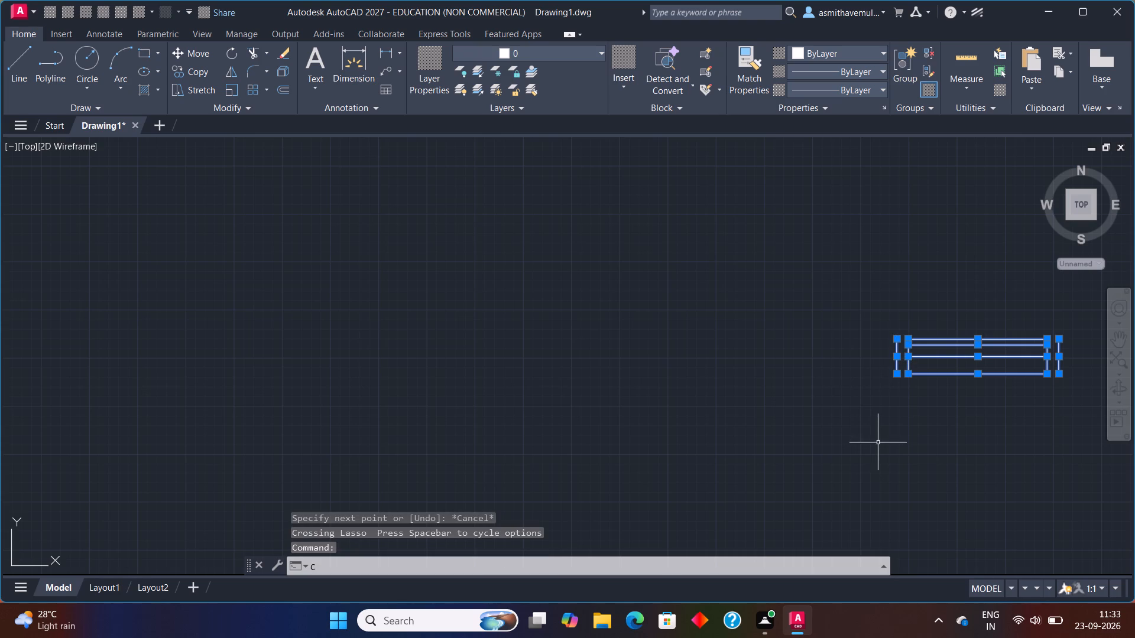
key("o")
key("p")
key("y")
key("Return")
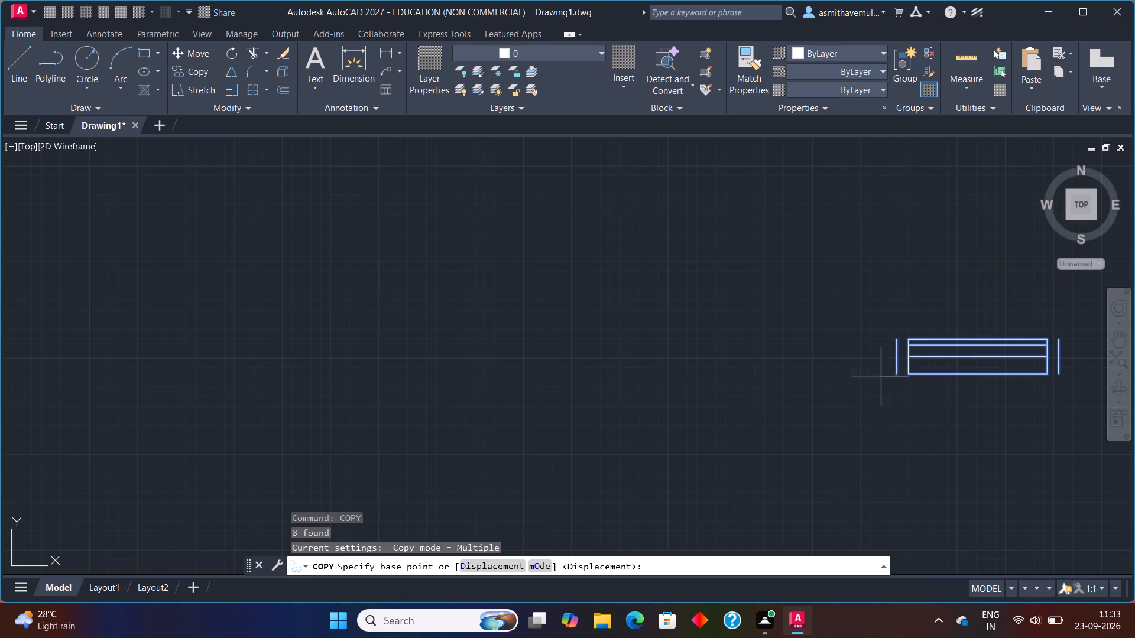
left_click(896, 341)
scroll(473, 326, "down", 2)
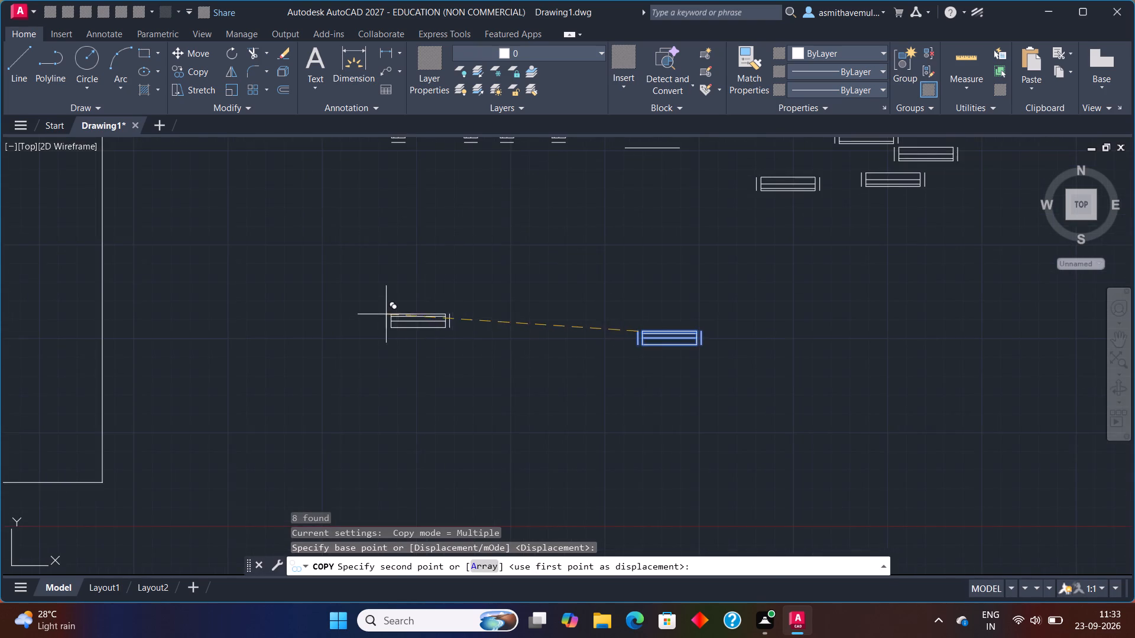
middle_click_drag(385, 314, 825, 376)
key("F8")
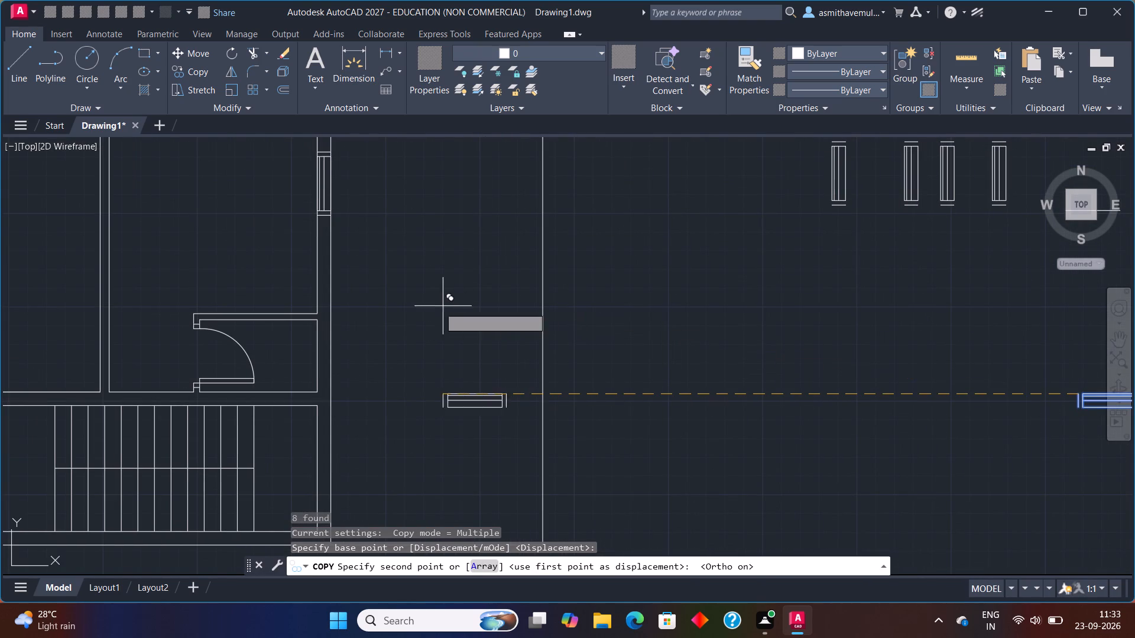
scroll(155, 345, "up", 1)
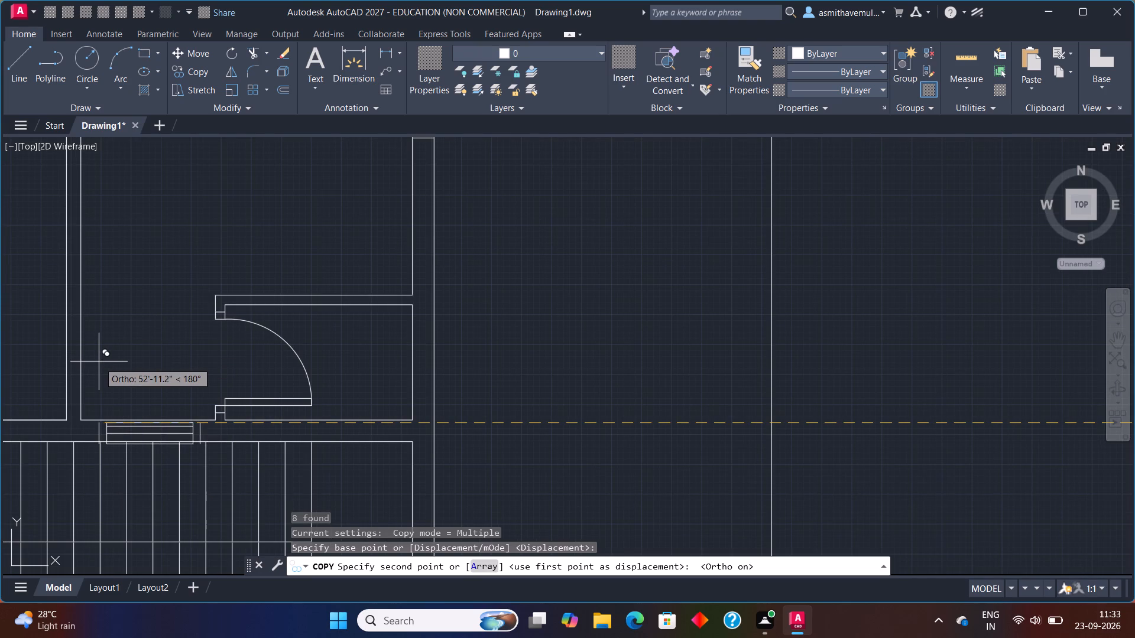
scroll(98, 359, "up", 1)
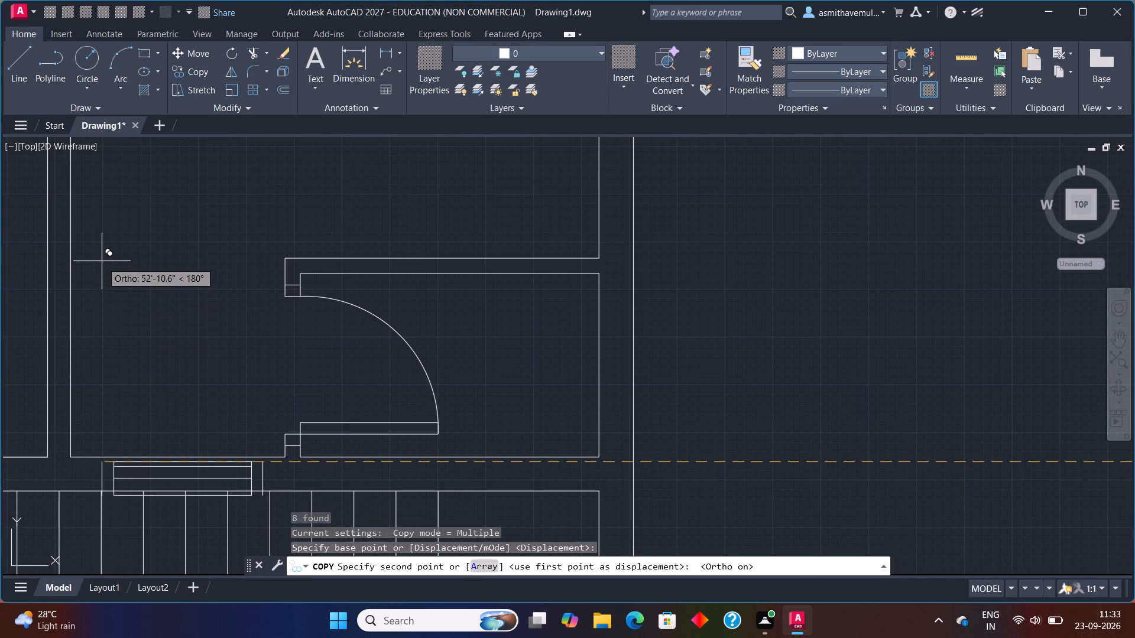
key("F8")
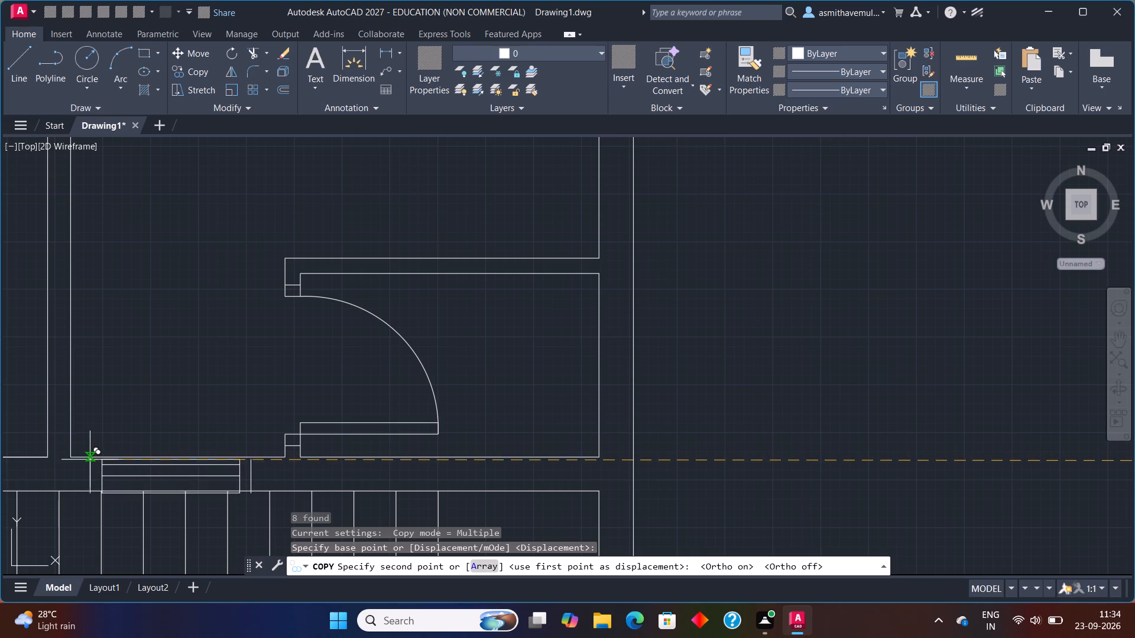
left_click(89, 456)
Place a second copy of the window in the same wall, along the lower-left room's bottom edge.
middle_click_drag(104, 388, 742, 337)
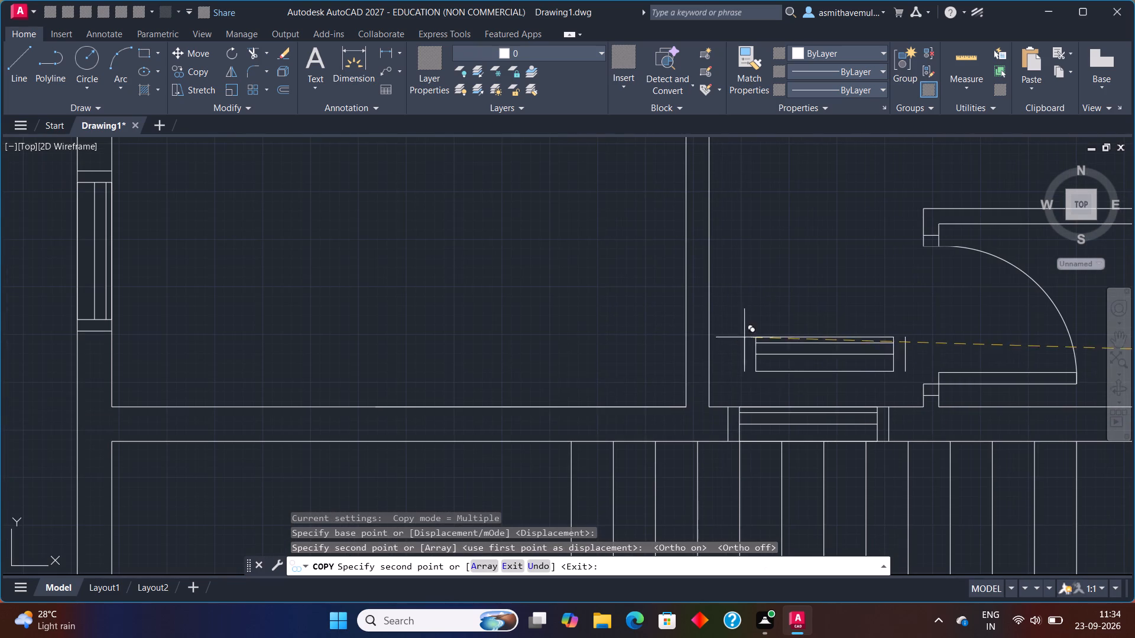
scroll(487, 363, "down", 1)
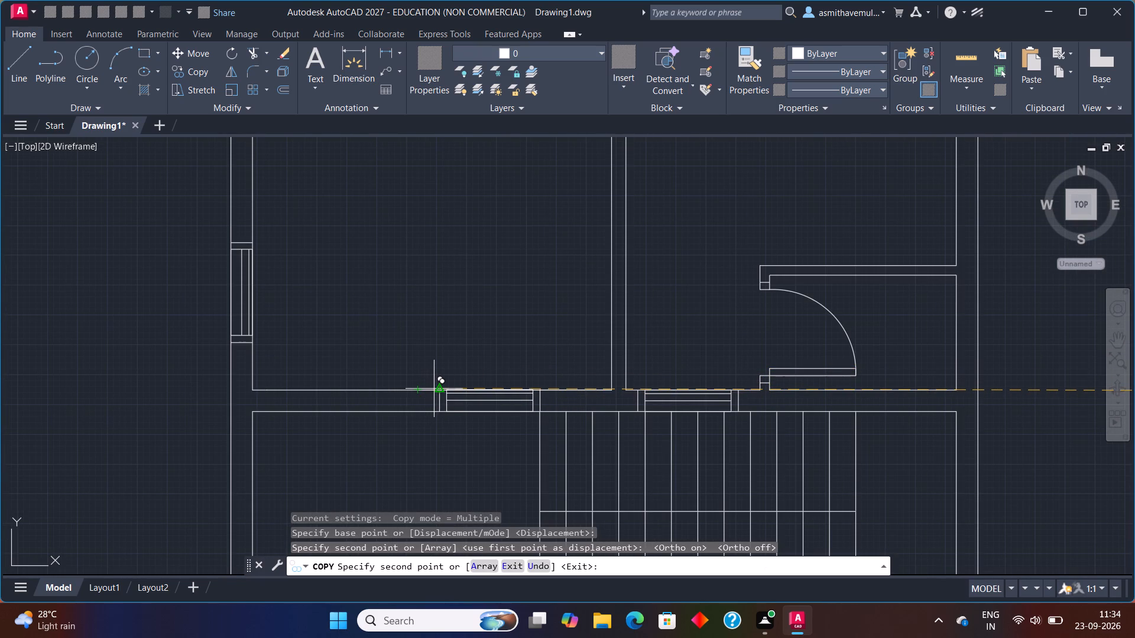
left_click(436, 390)
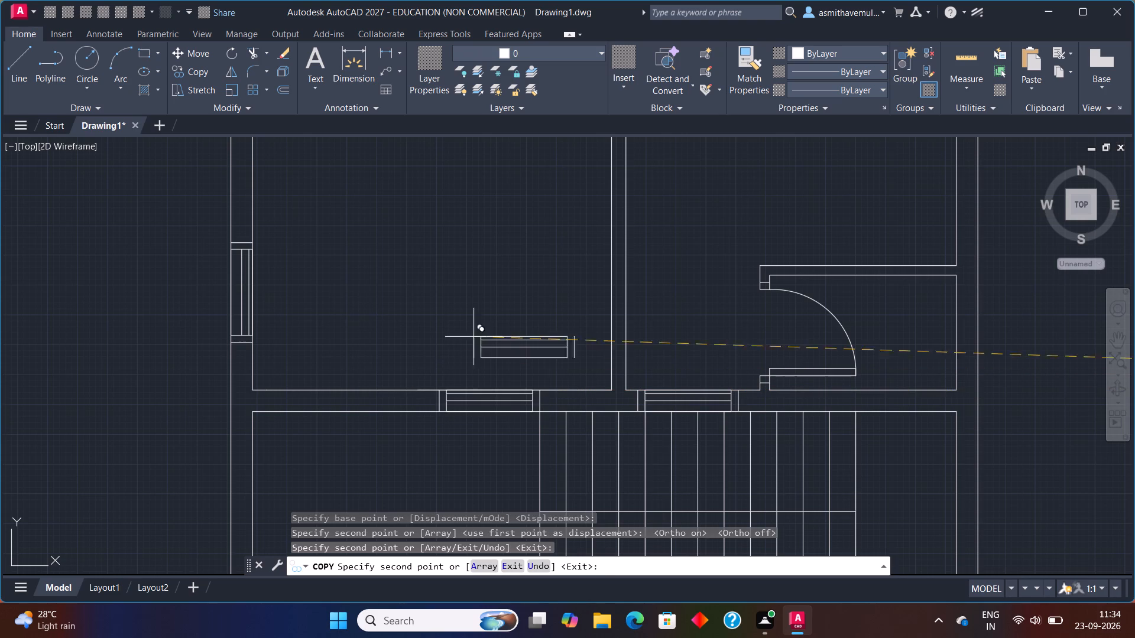
key("Escape")
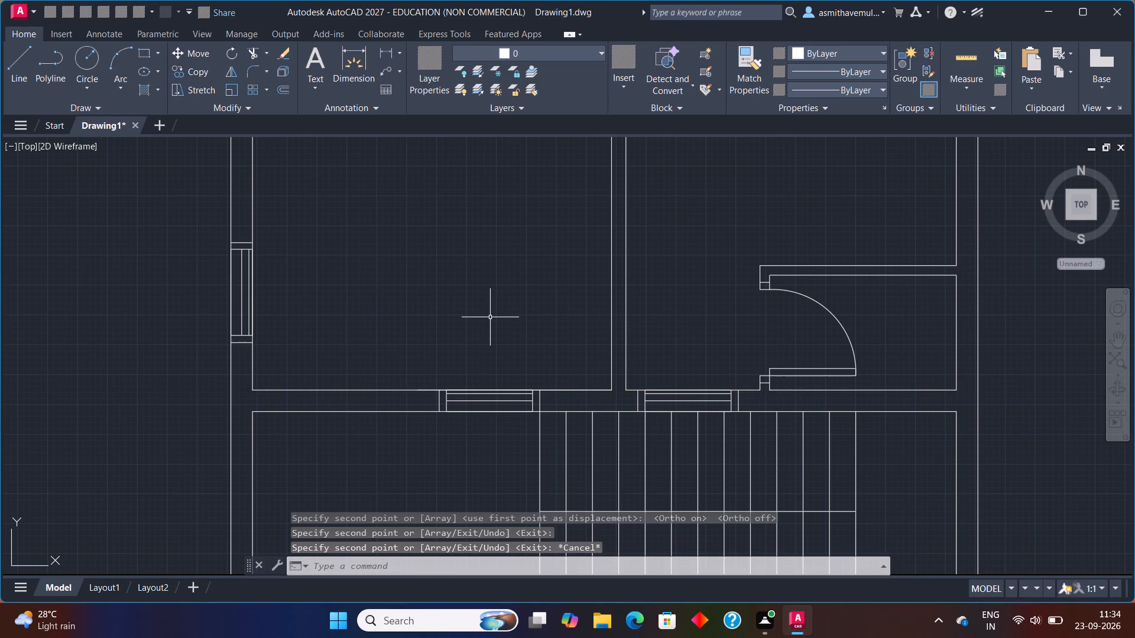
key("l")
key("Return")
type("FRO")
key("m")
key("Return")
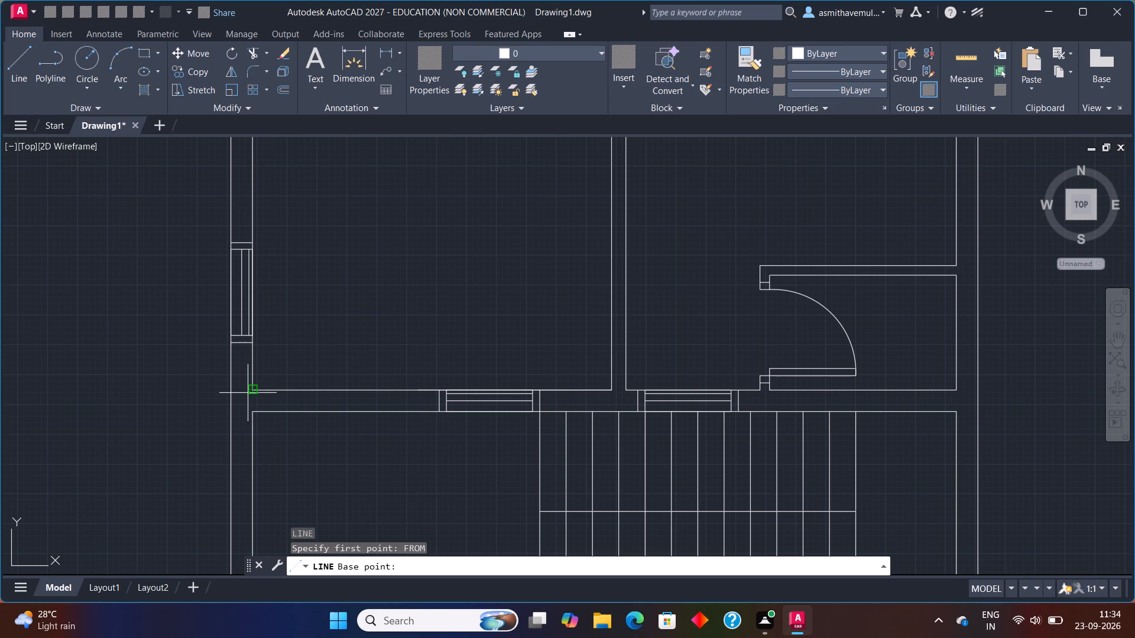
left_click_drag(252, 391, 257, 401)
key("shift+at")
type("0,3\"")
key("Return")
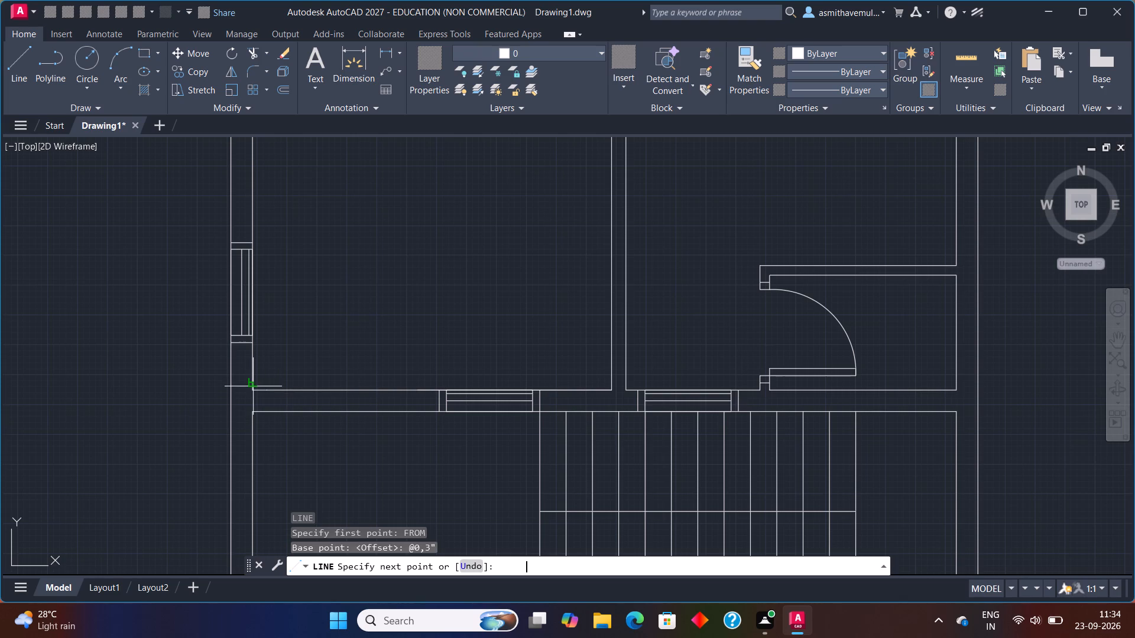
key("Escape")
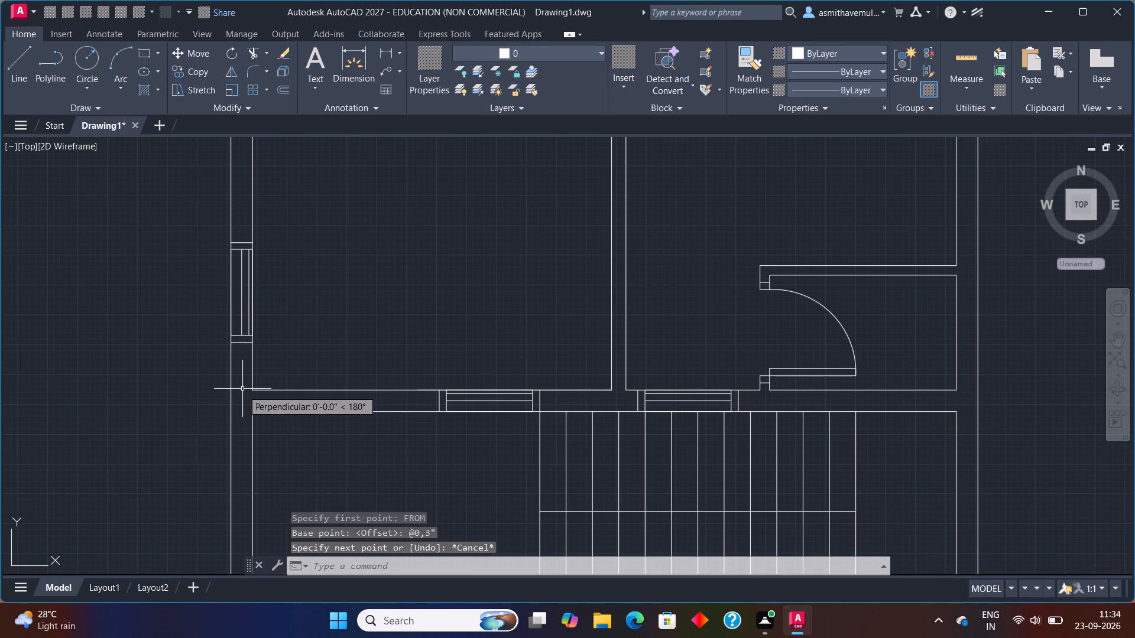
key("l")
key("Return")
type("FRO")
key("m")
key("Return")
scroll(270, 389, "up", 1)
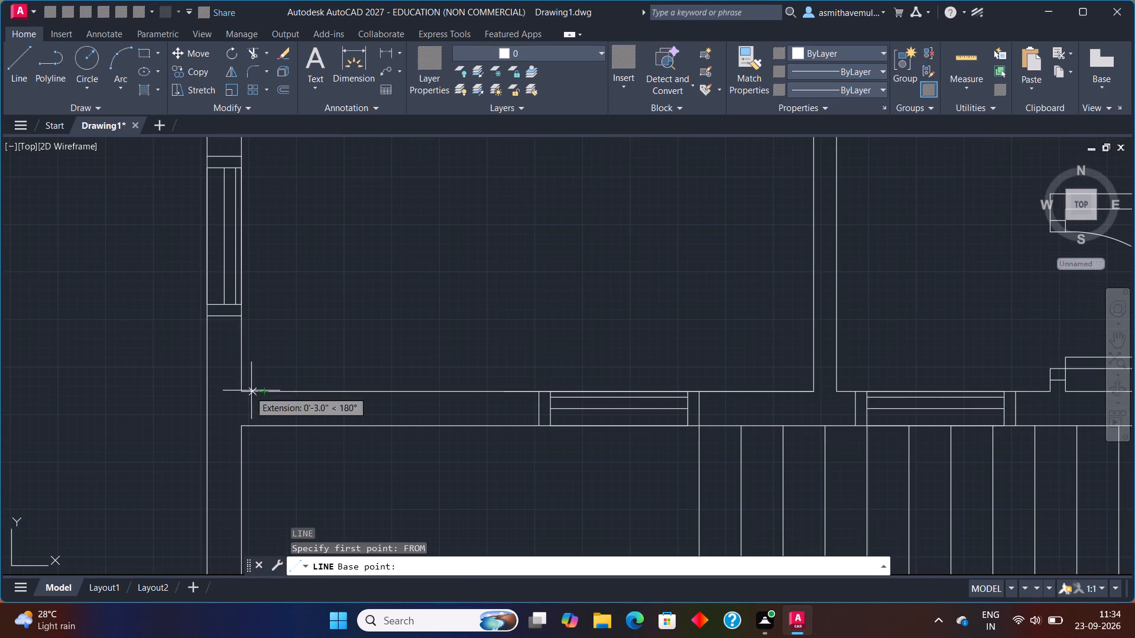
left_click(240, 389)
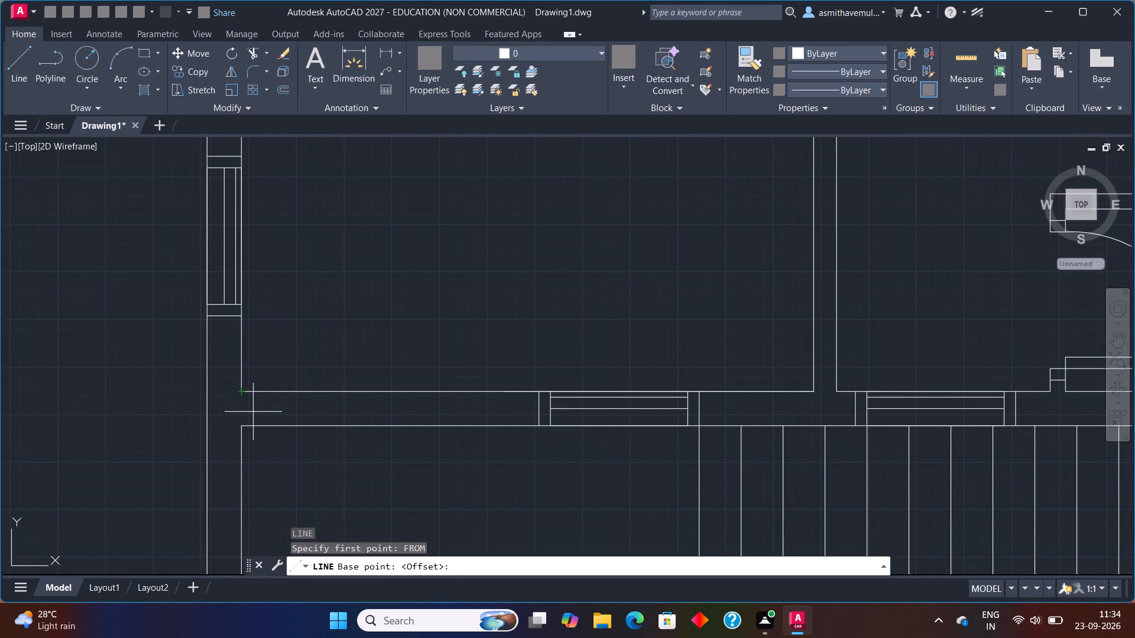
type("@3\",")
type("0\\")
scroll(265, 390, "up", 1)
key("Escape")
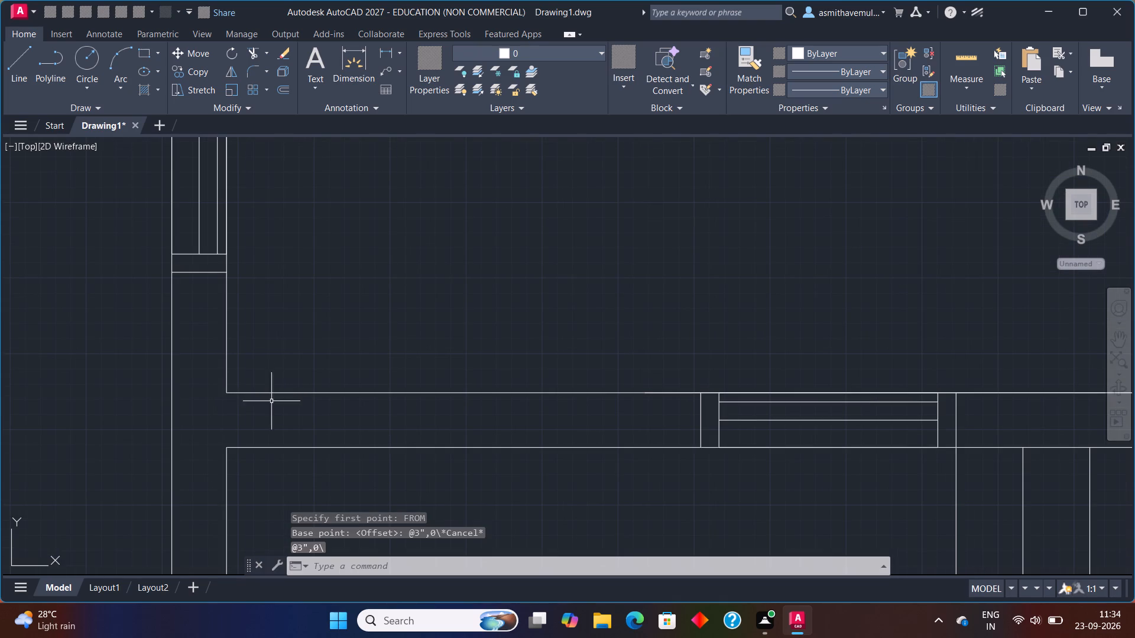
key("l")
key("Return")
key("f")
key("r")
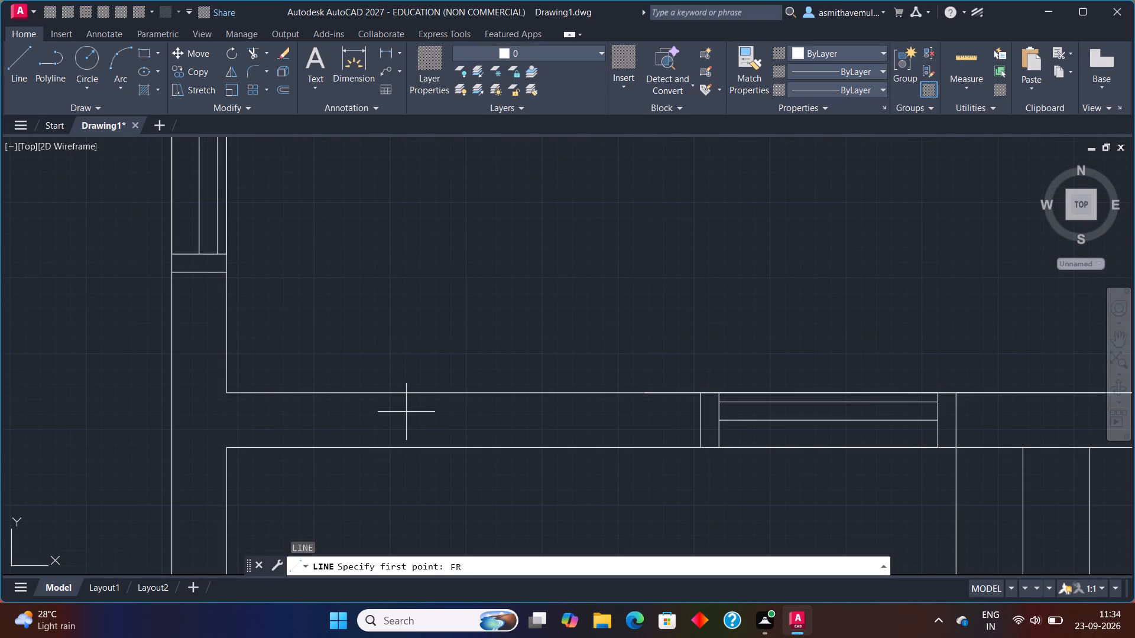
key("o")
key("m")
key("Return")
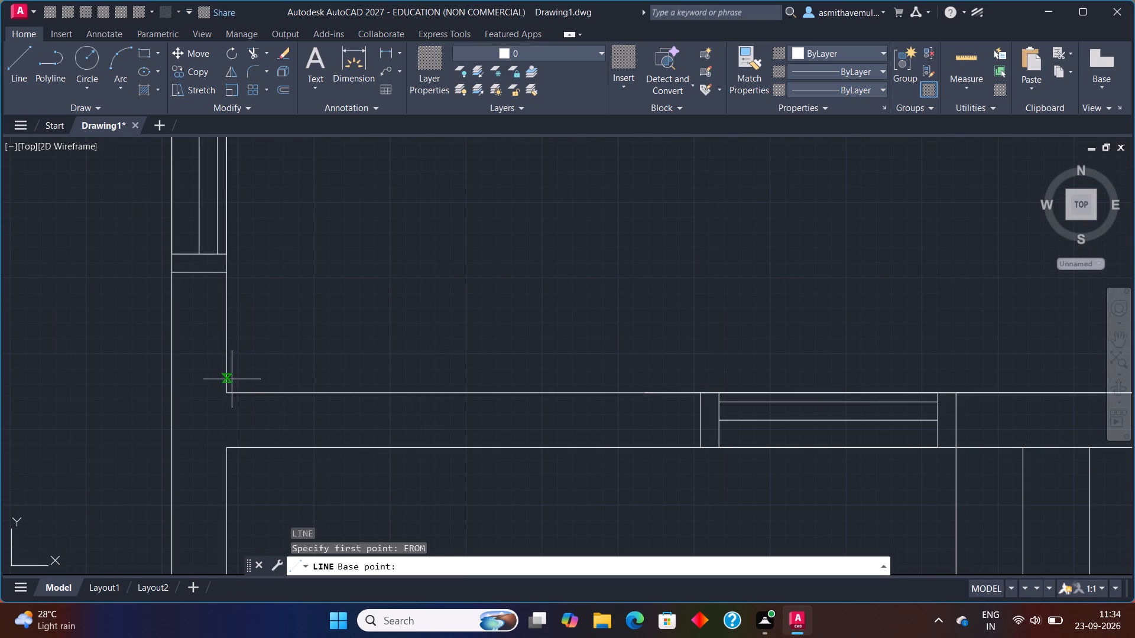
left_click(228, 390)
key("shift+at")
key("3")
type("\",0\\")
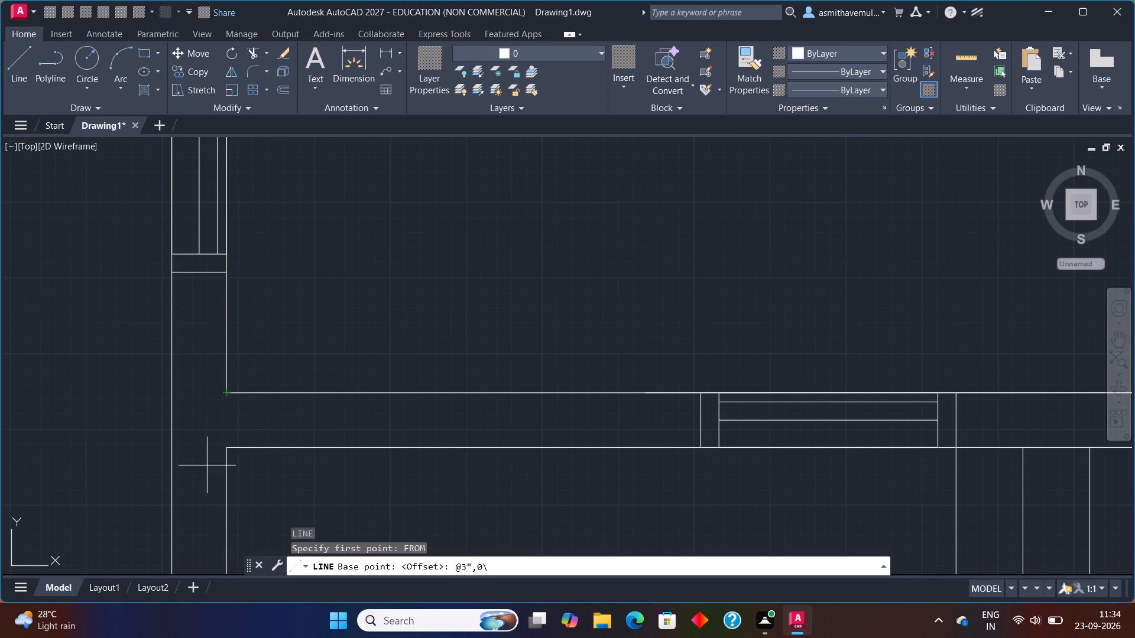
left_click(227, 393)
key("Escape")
Draw a vertical line across the wall above the staircase, starting 3" right of the lower-left room's bottom-left inner corner.
key("l")
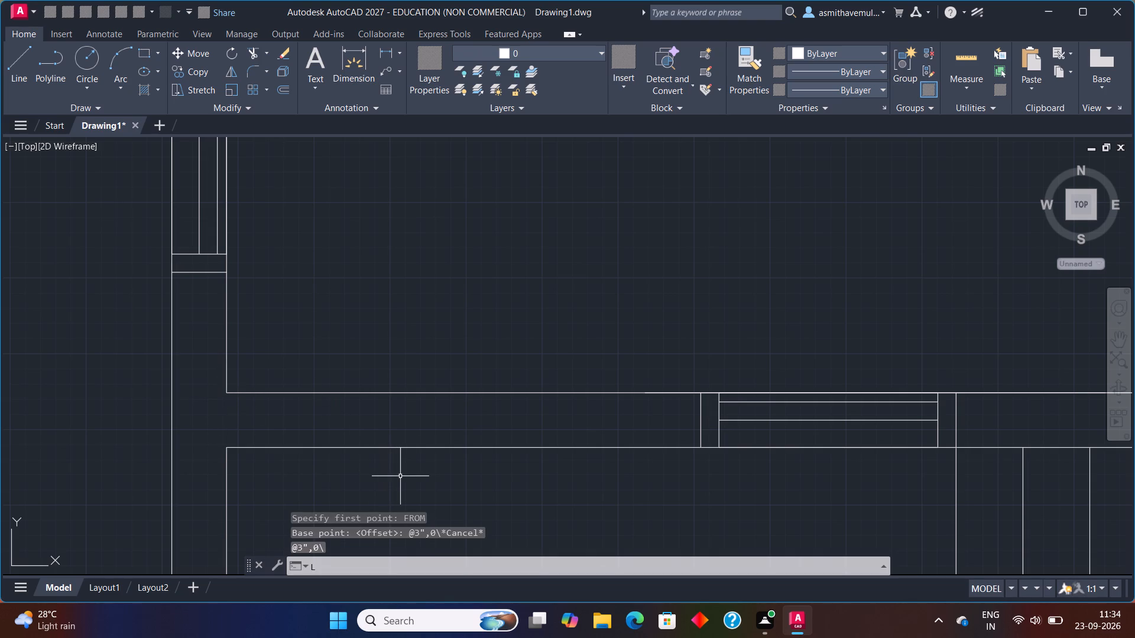
key("Return")
type("FRO")
key("m")
key("Return")
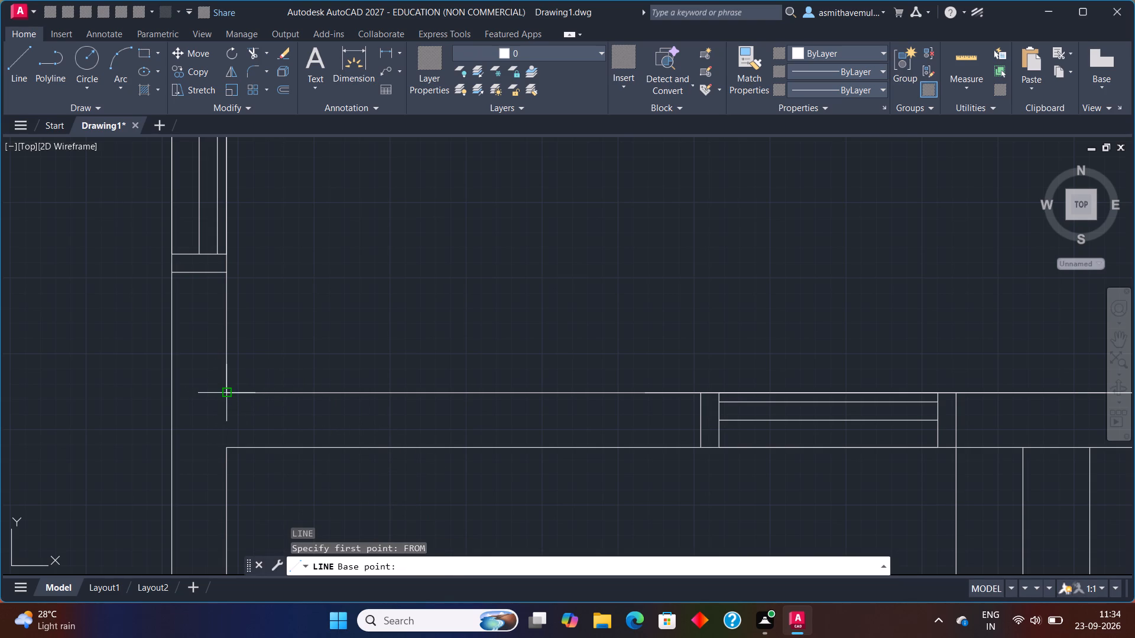
left_click_drag(225, 393, 232, 397)
type("@3")
type("\",")
key("0")
key("Return")
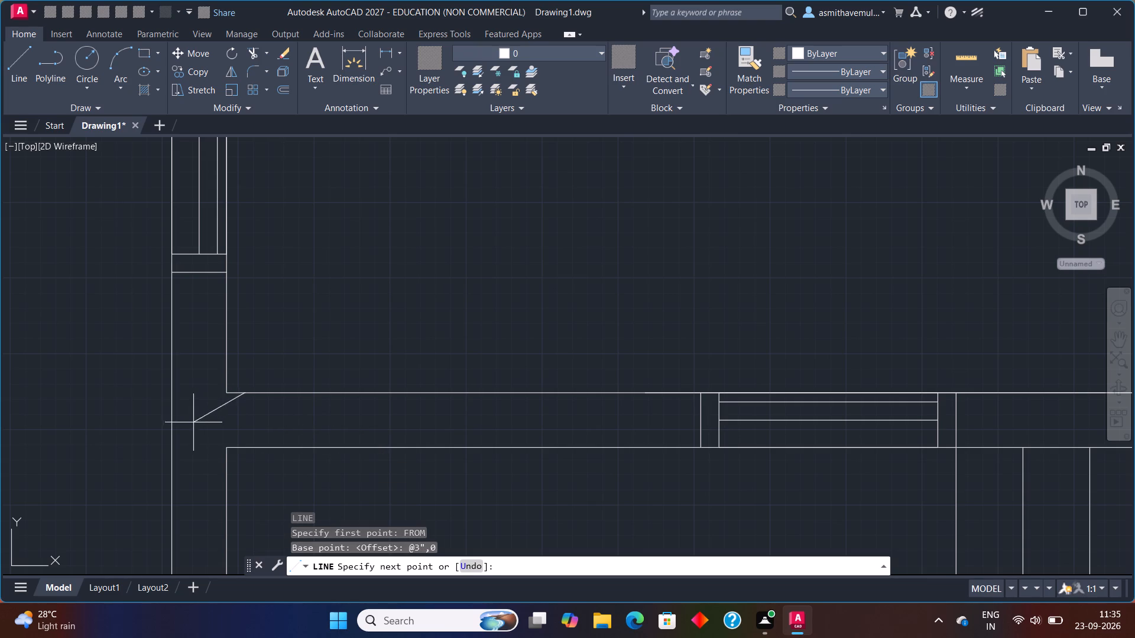
left_click(245, 450)
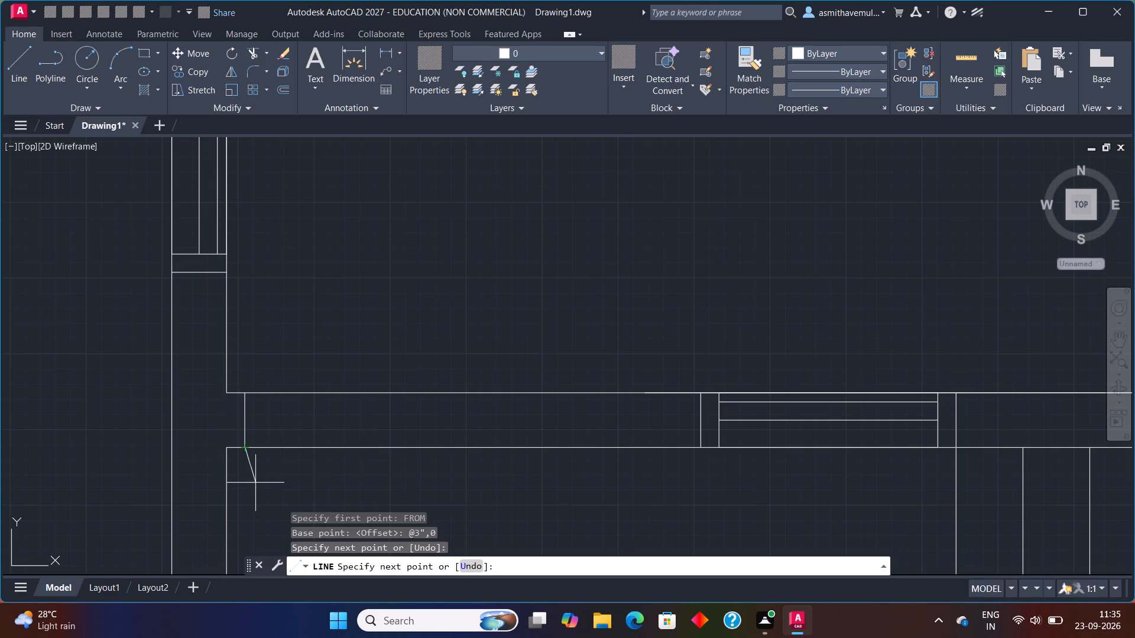
key("Escape")
Offset the vertical line near the lower-left room's bottom-left corner 3" to the right within the wall.
key("o")
key("Return")
key("3")
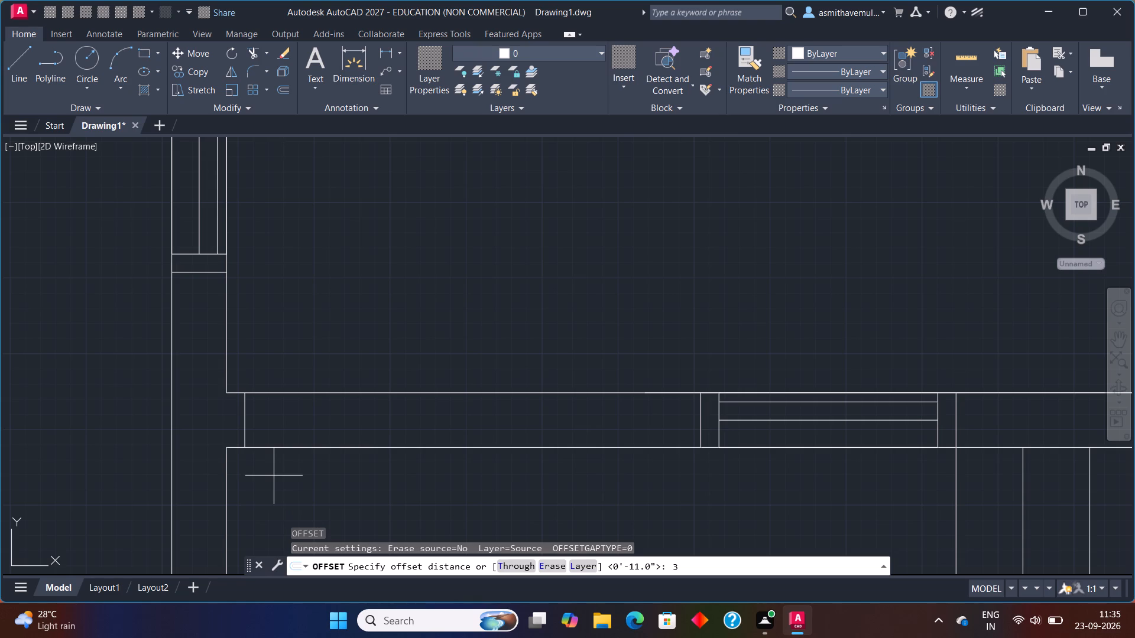
key("shift+quotedbl")
key("Return")
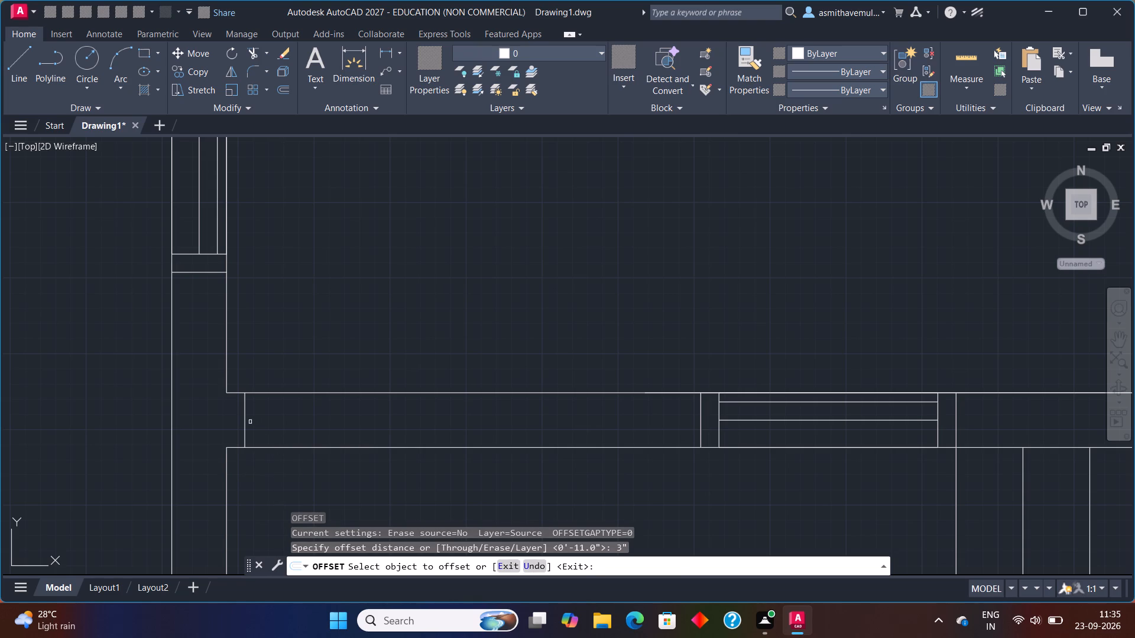
left_click(245, 421)
left_click(265, 414)
key("Escape")
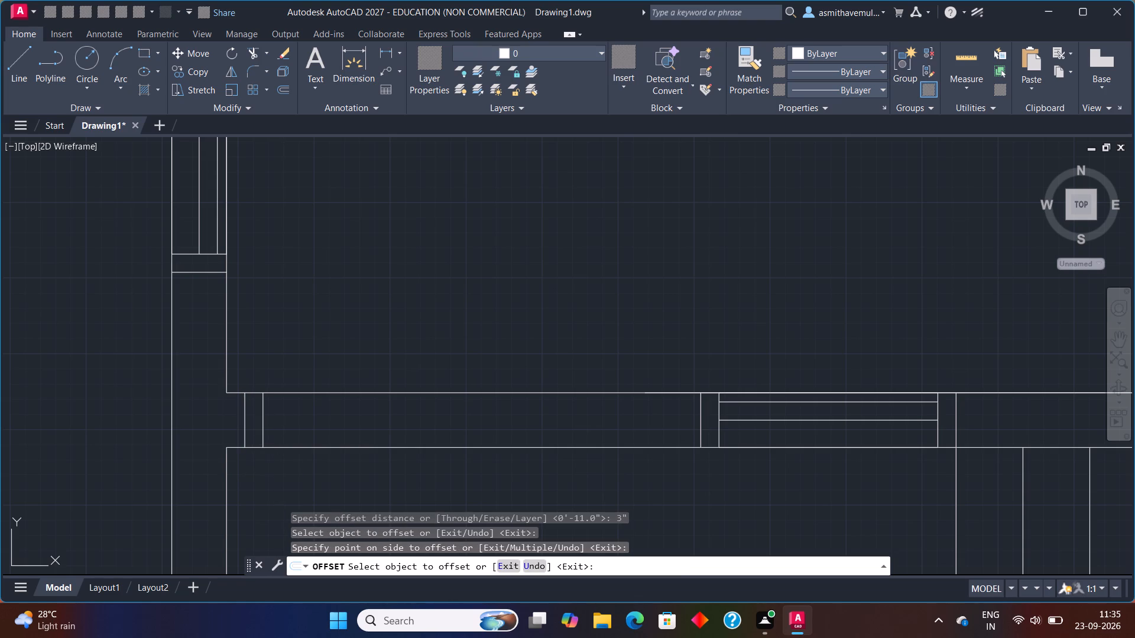
Offset the new jamb line 3' to the right to mark the door opening's width in the wall.
key("l")
key("BackSpace")
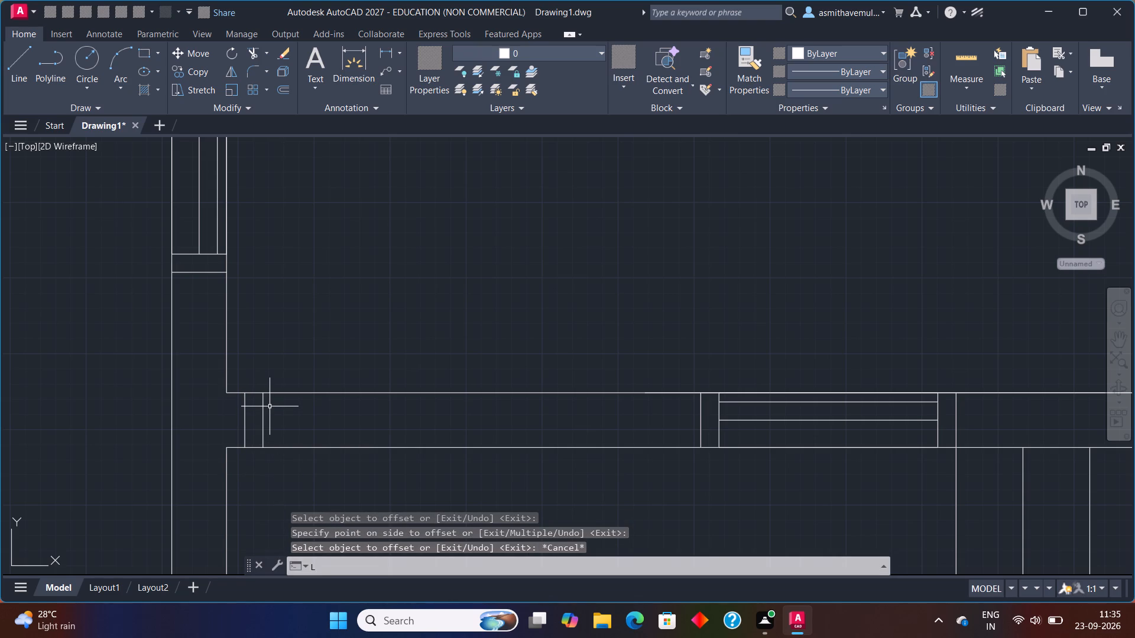
key("o")
key("Return")
key("3")
key("apostrophe")
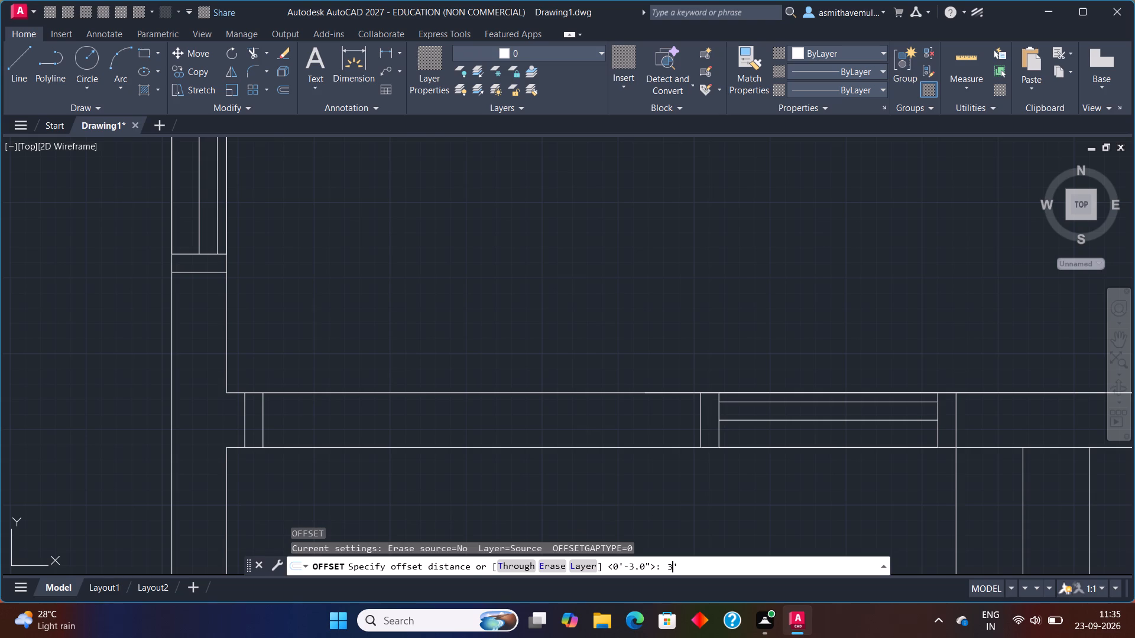
key("Return")
left_click(262, 422)
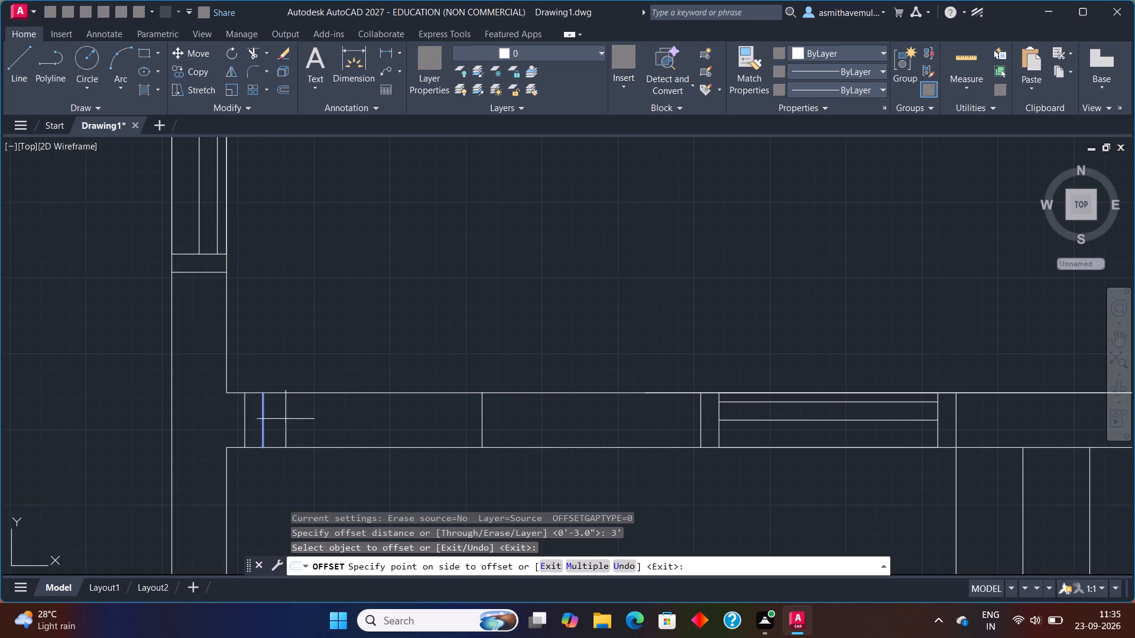
left_click(293, 416)
key("Escape")
Offset the opening's far edge line 3" to the right to form the second door jamb.
key("o")
key("Return")
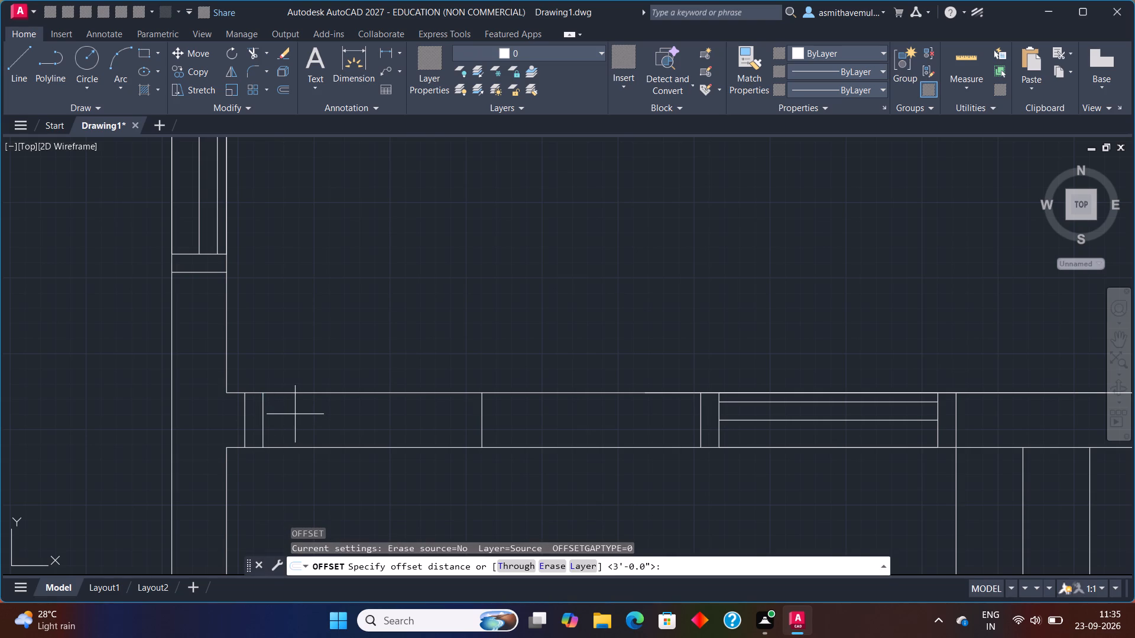
key("3")
key("shift+quotedbl")
key("Return")
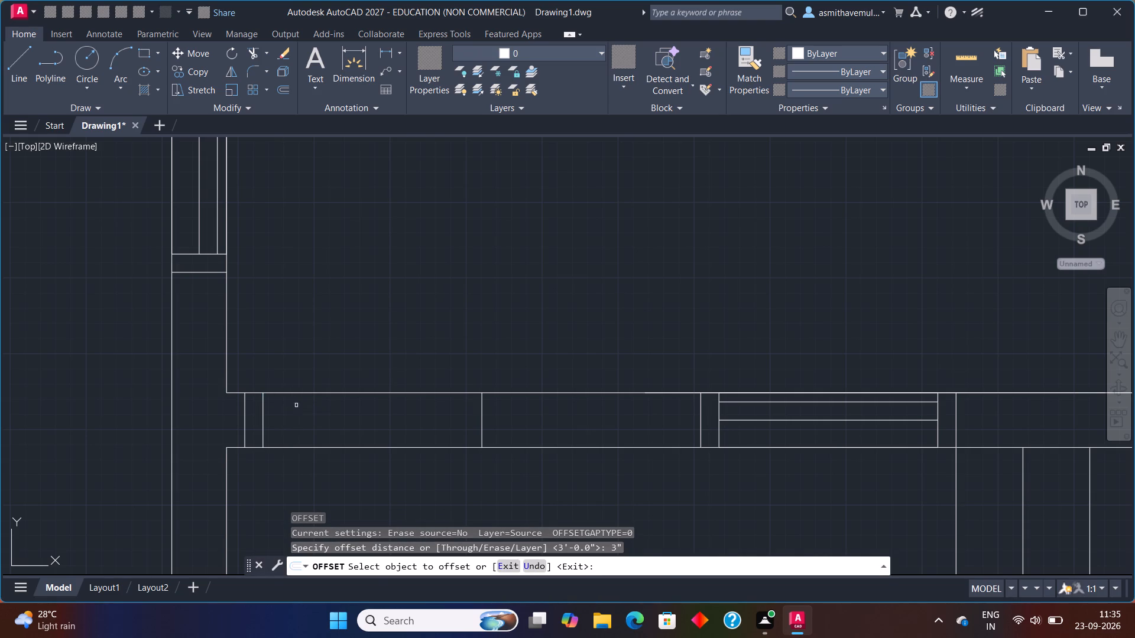
left_click(478, 431)
left_click(483, 428)
left_click(517, 424)
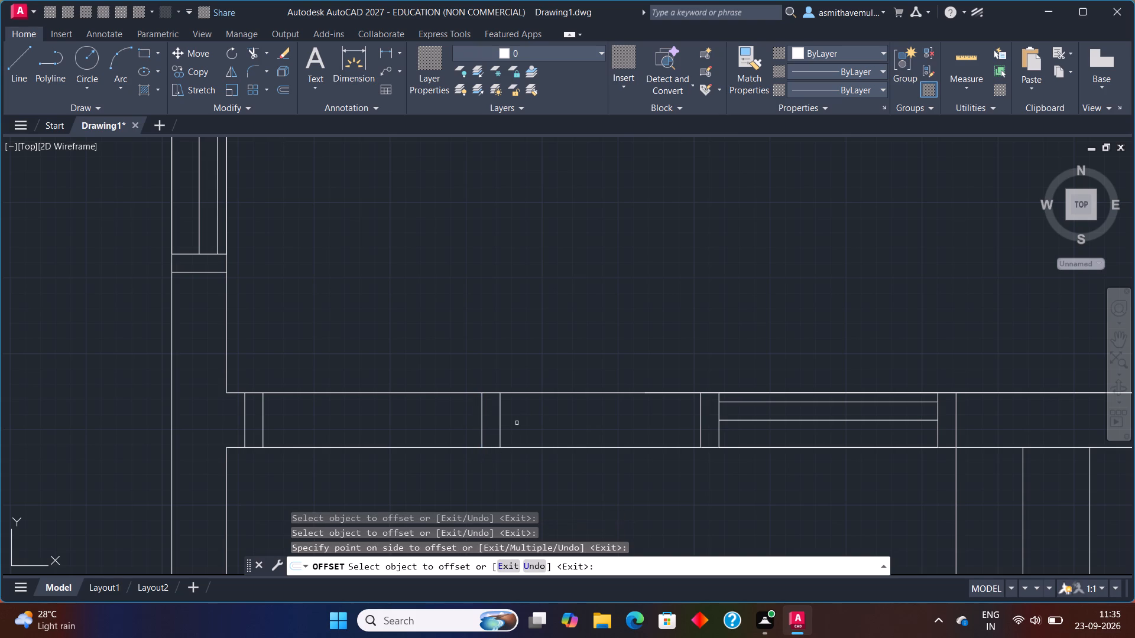
key("Escape")
Trim both wall lines between the two jambs to open the lower-left room's doorway.
type("TRIM")
key("Return")
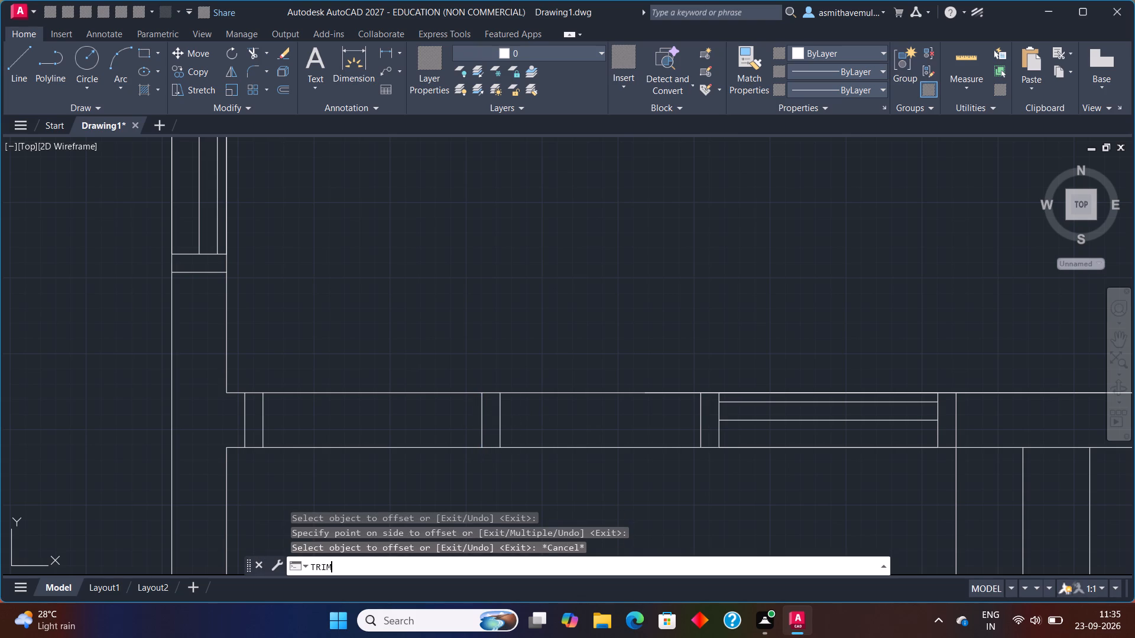
left_click_drag(414, 478, 412, 324)
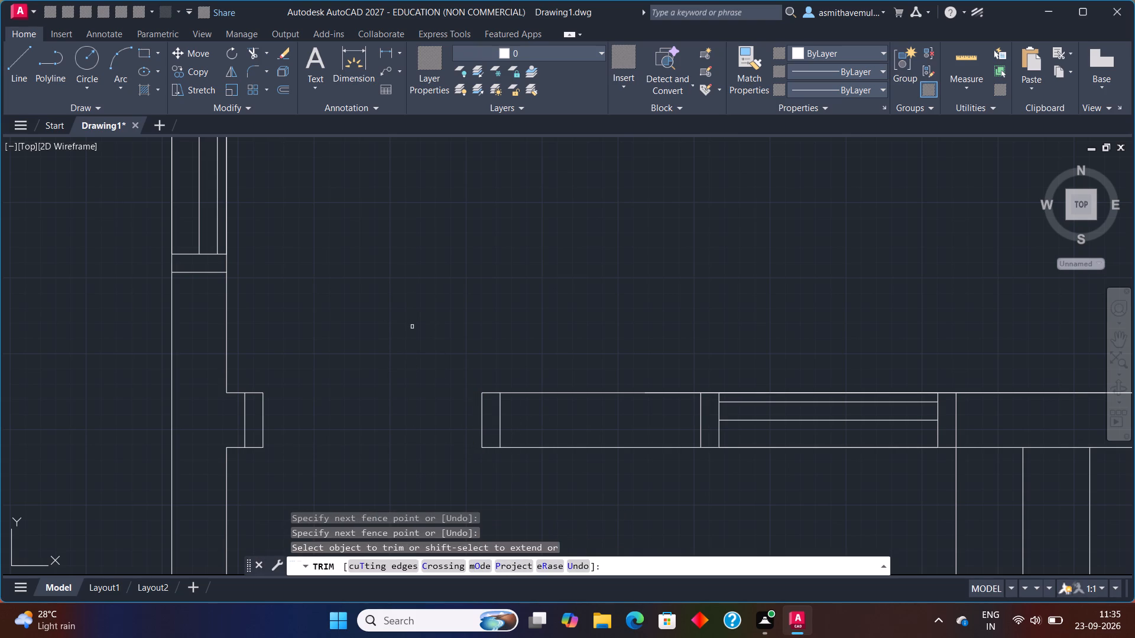
key("Escape")
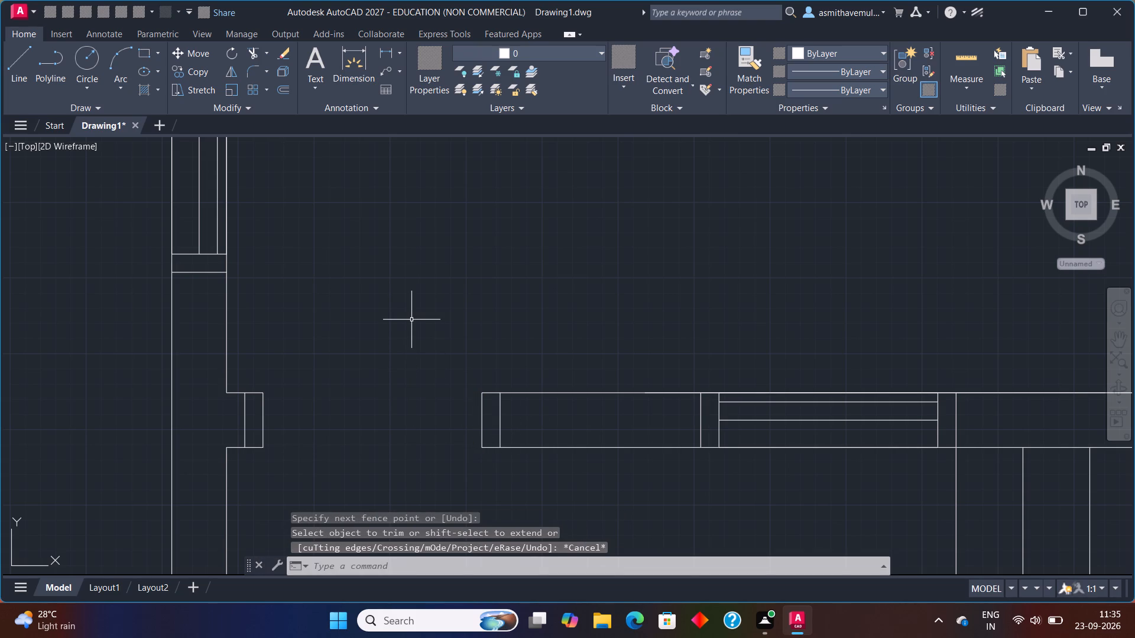
Draw a 3" by 3' rectangular door leaf extending up into the room from the left jamb's upper inner corner.
key("r")
type("EC")
key("Return")
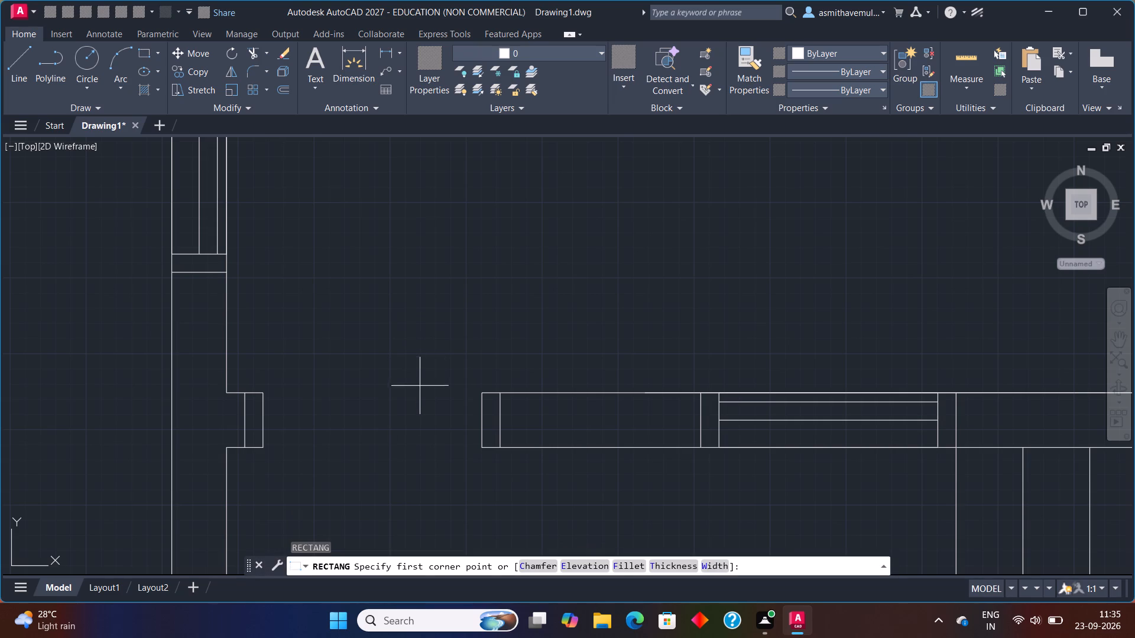
left_click(263, 392)
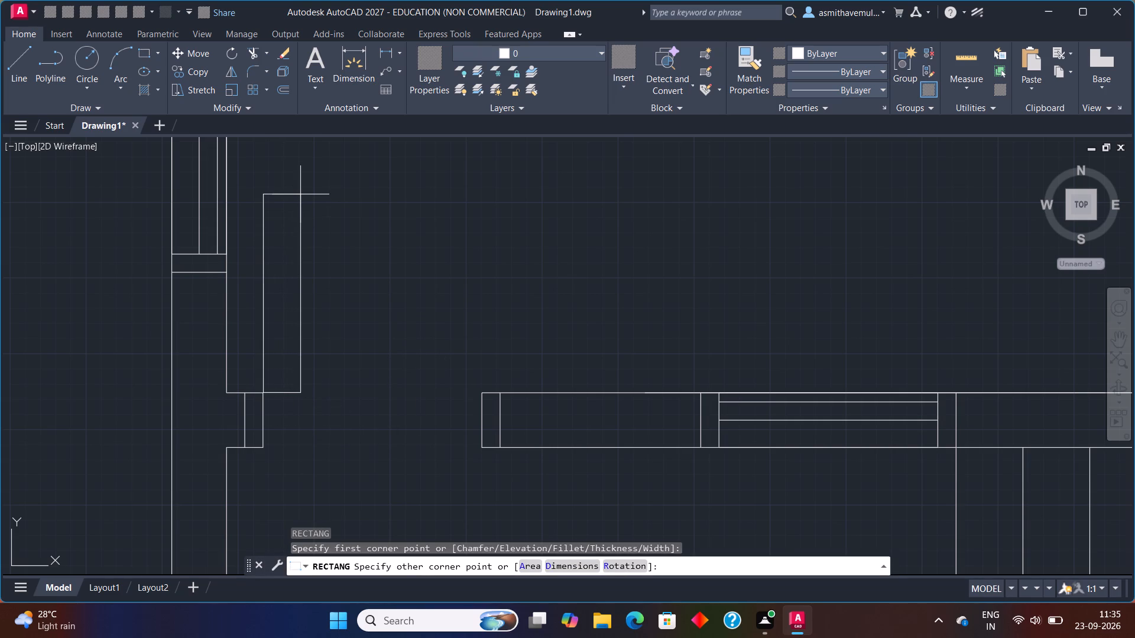
key("d")
key("Return")
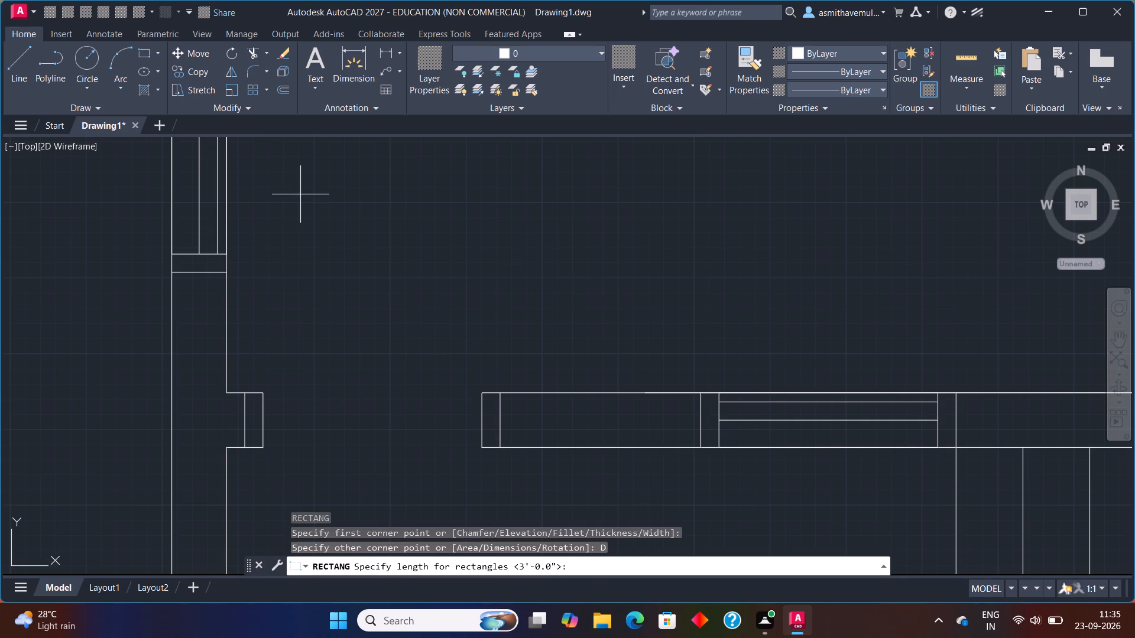
type("3\"")
key("Return")
type("3'")
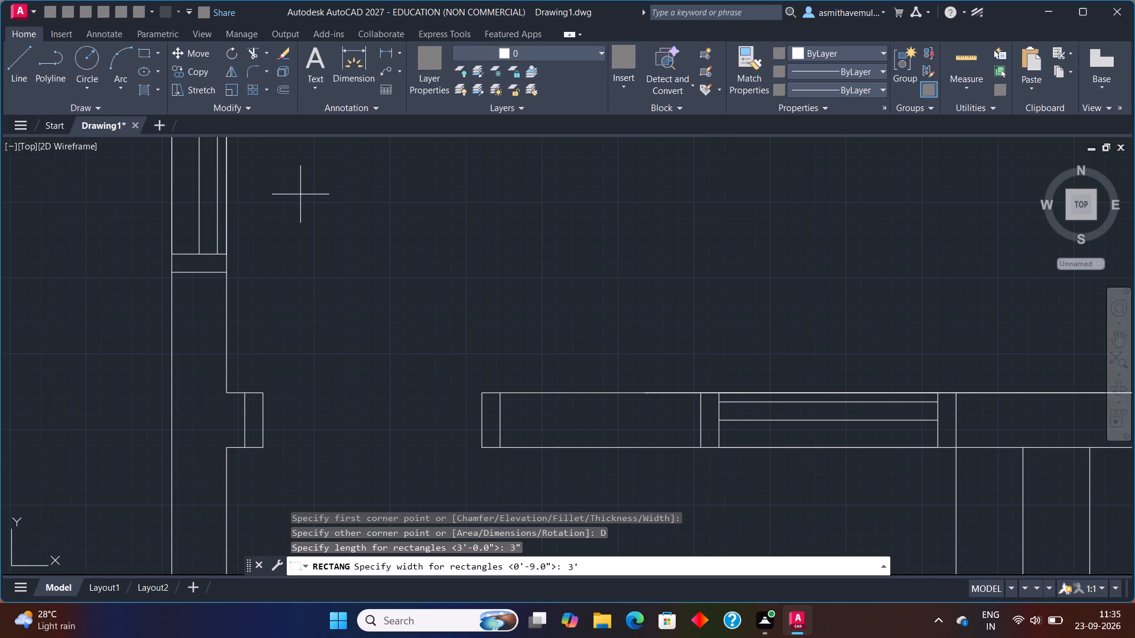
key("Return")
left_click(300, 192)
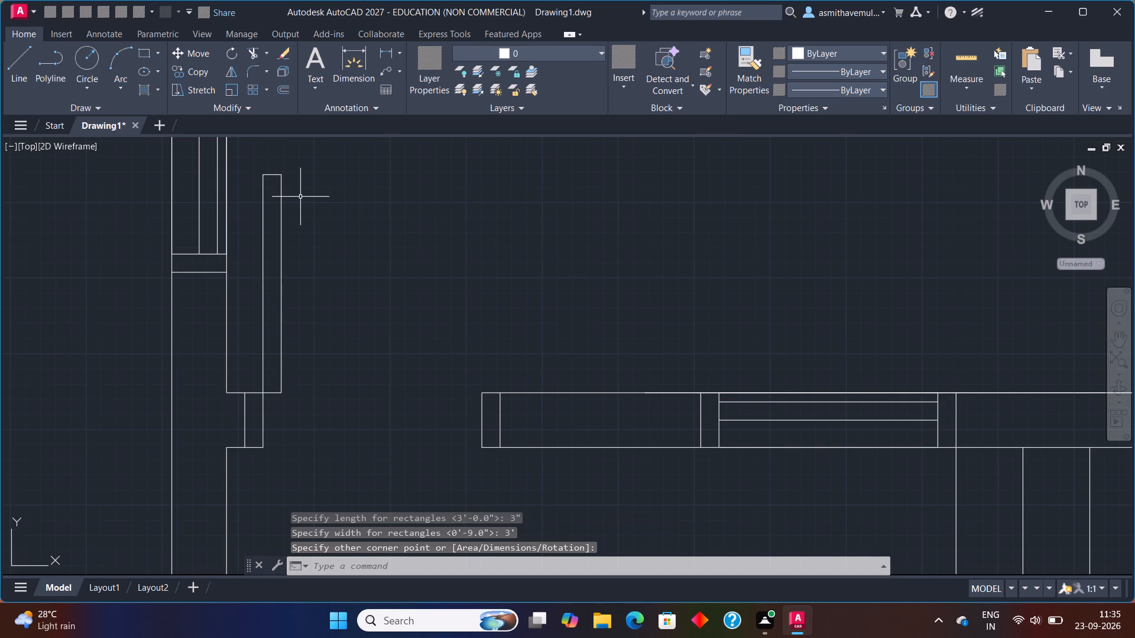
Draw the door swing arc from the top of the door leaf to the upper corner of the opposite jamb.
type("AR")
key("c")
key("Return")
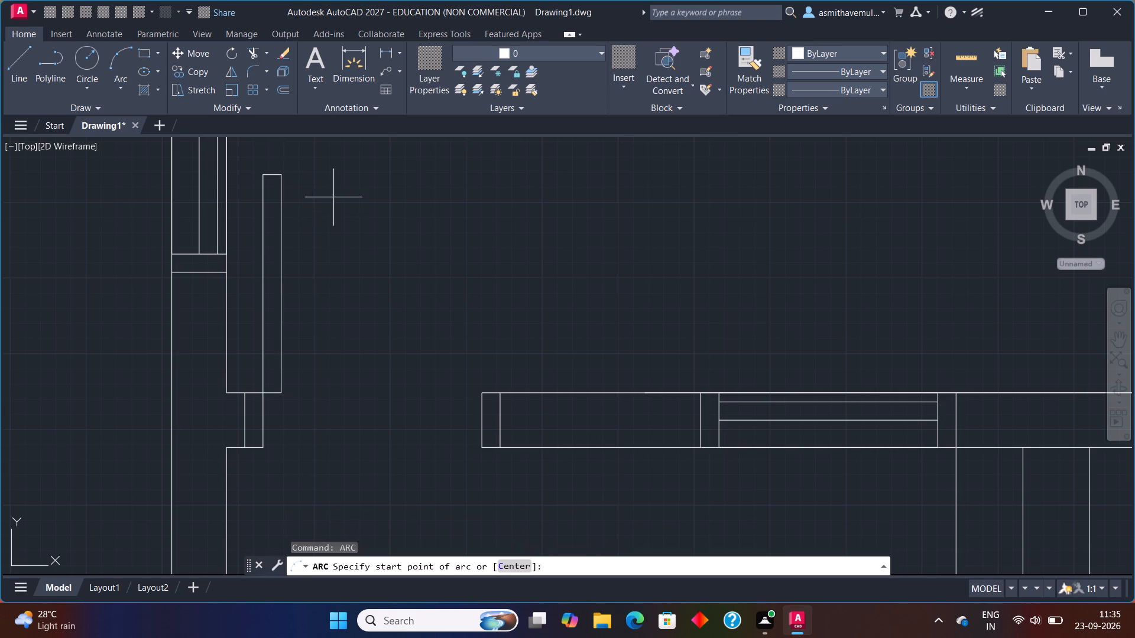
left_click(264, 176)
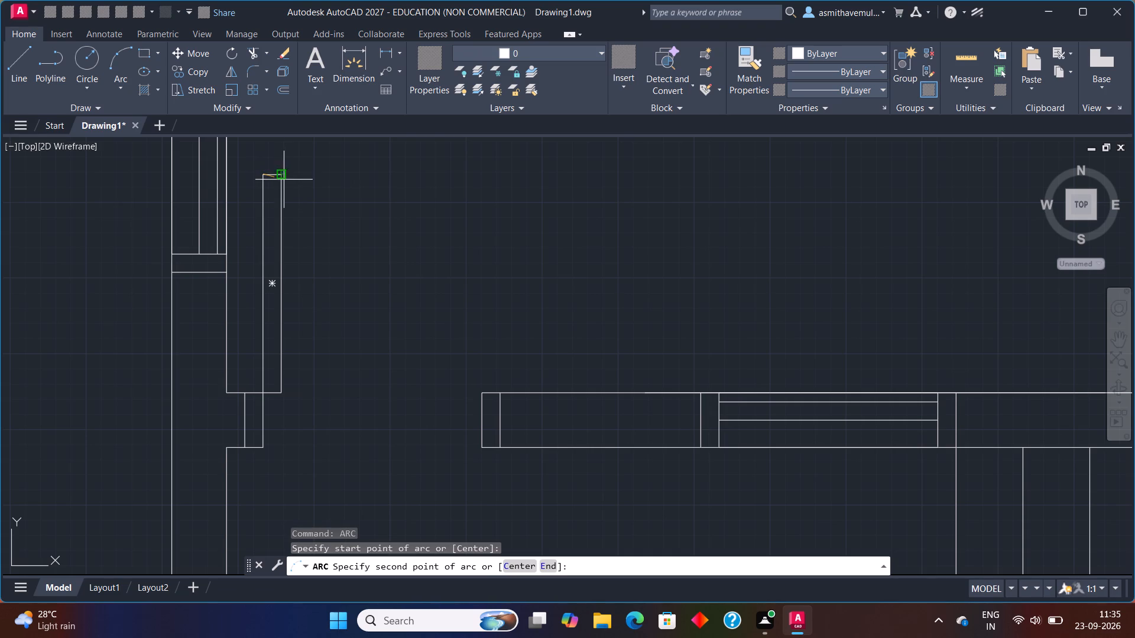
left_click(283, 171)
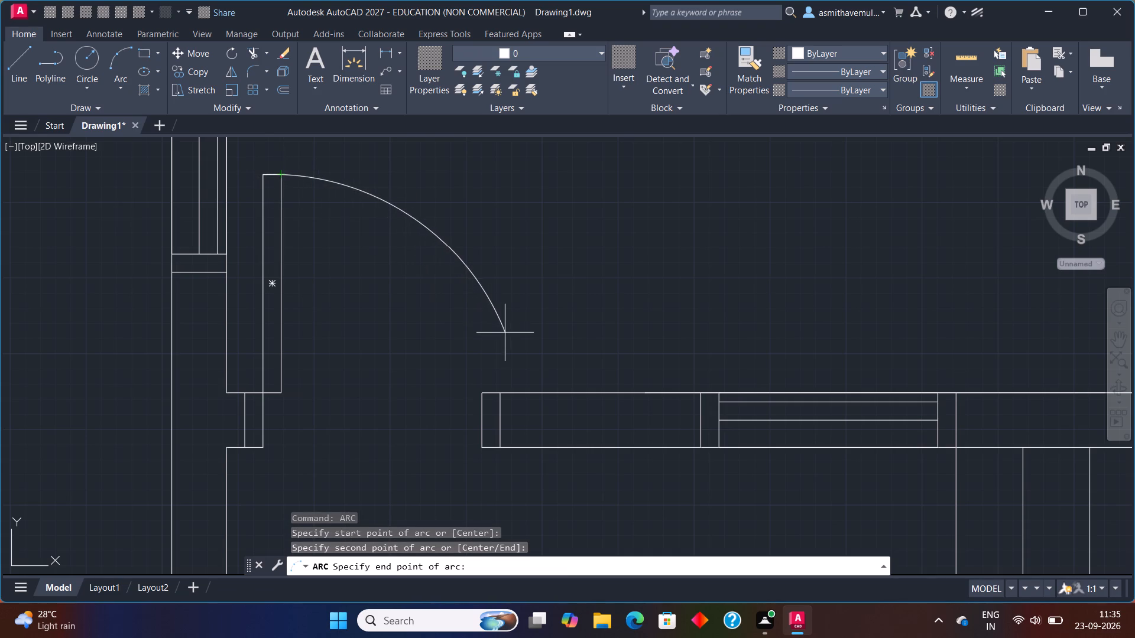
left_click(482, 395)
key("Escape")
Trim away the upper flight's six leftmost treads, the lower flight's two leftmost treads and the dividing line's leftover end.
scroll(534, 330, "down", 3)
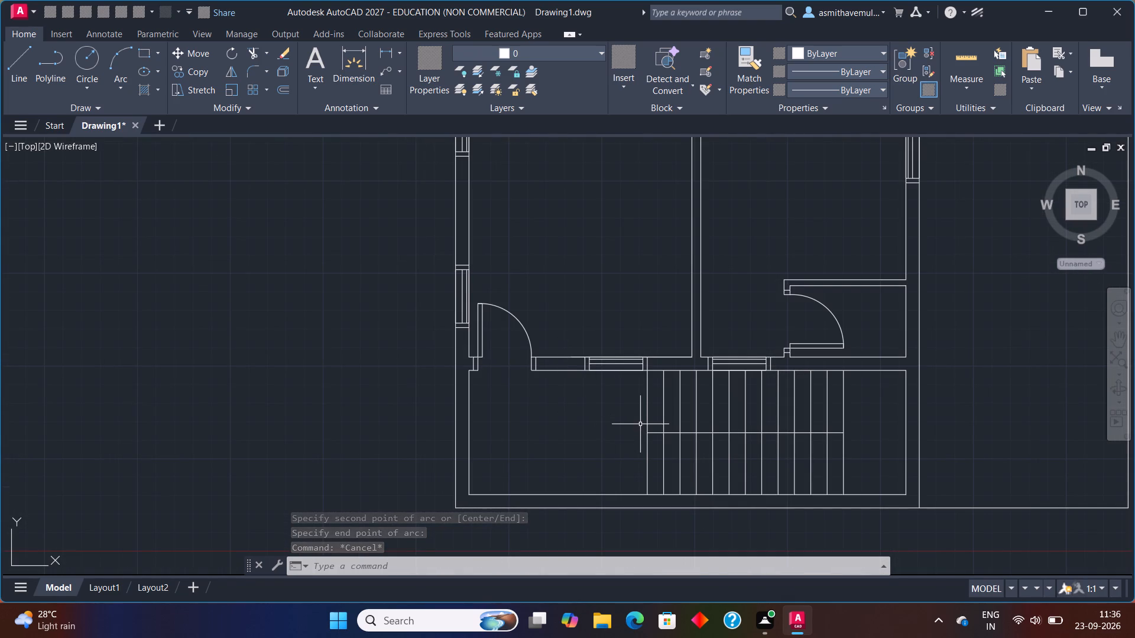
key("t")
key("r")
key("i")
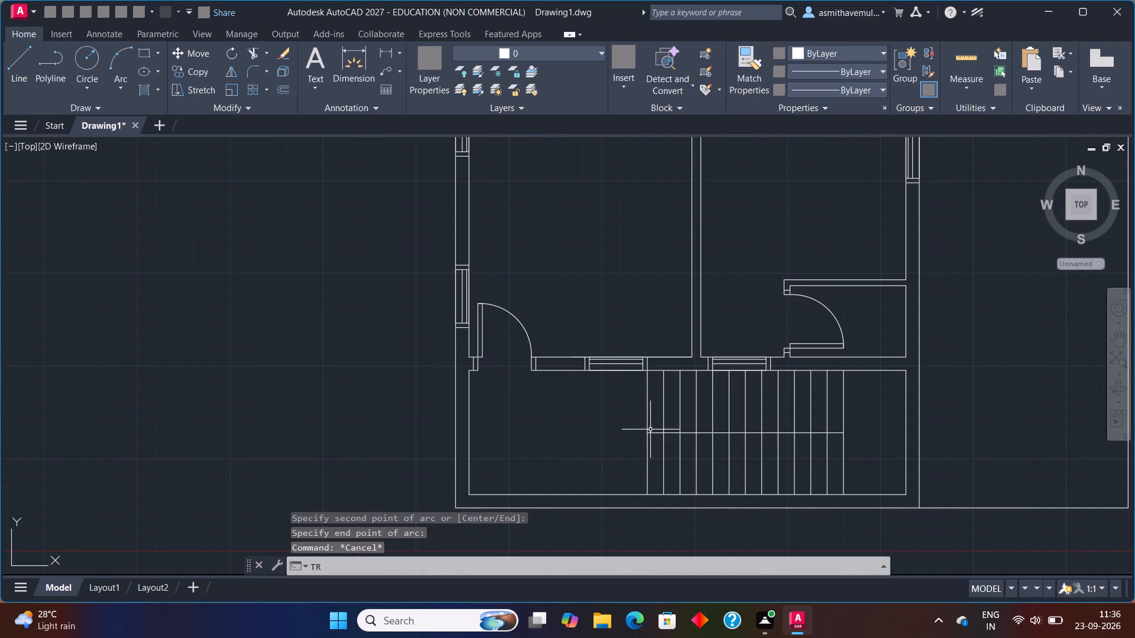
key("m")
key("Return")
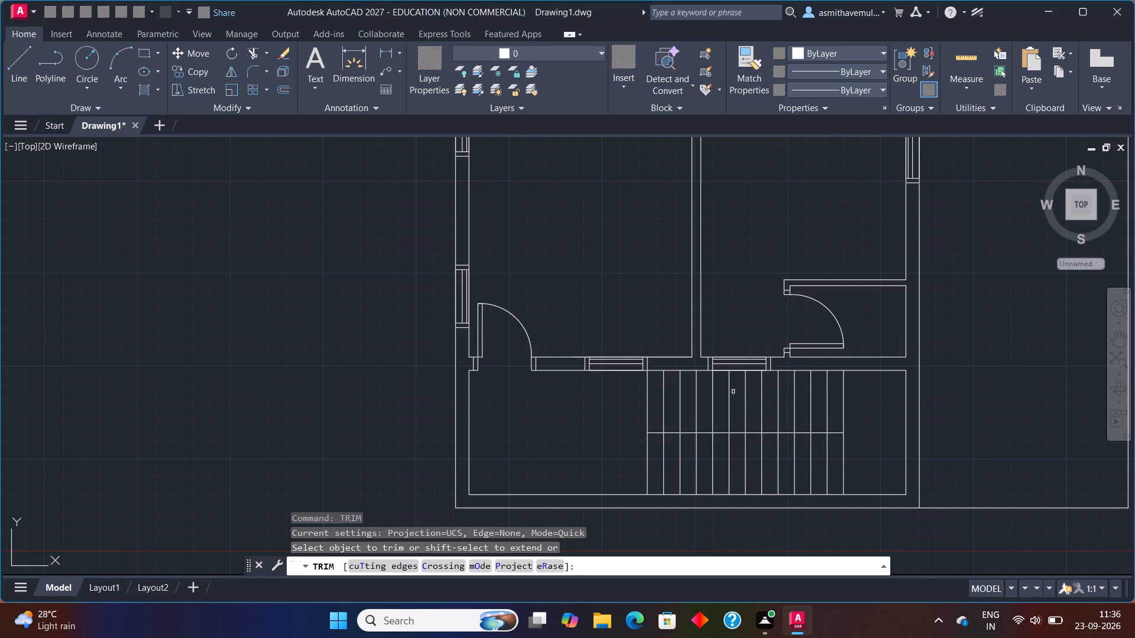
left_click_drag(733, 392, 610, 395)
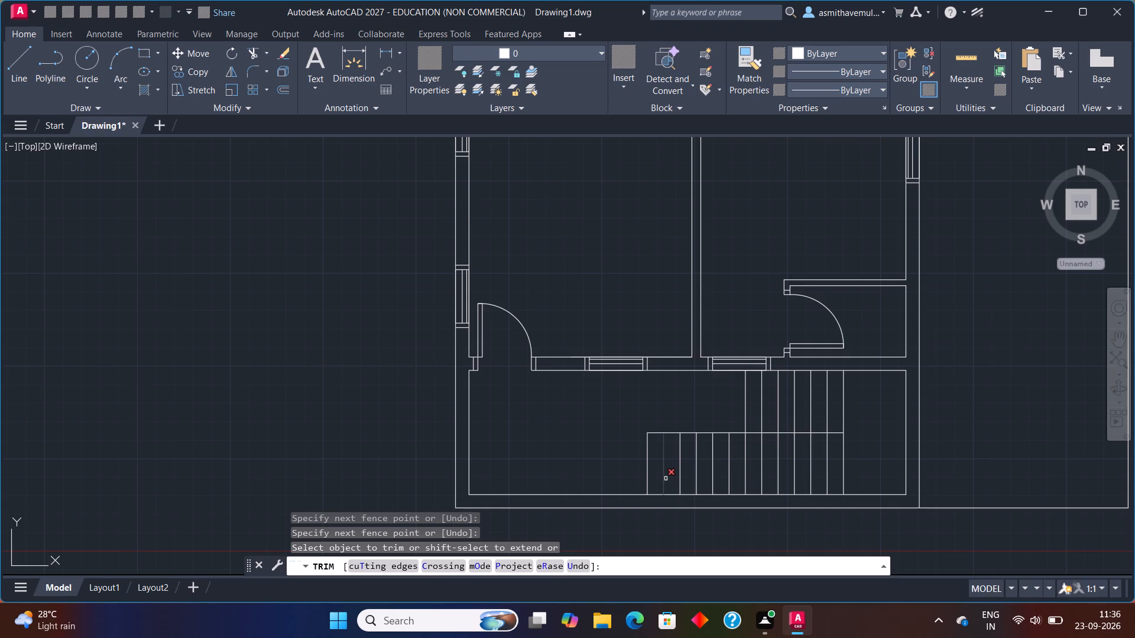
left_click_drag(667, 468, 660, 464)
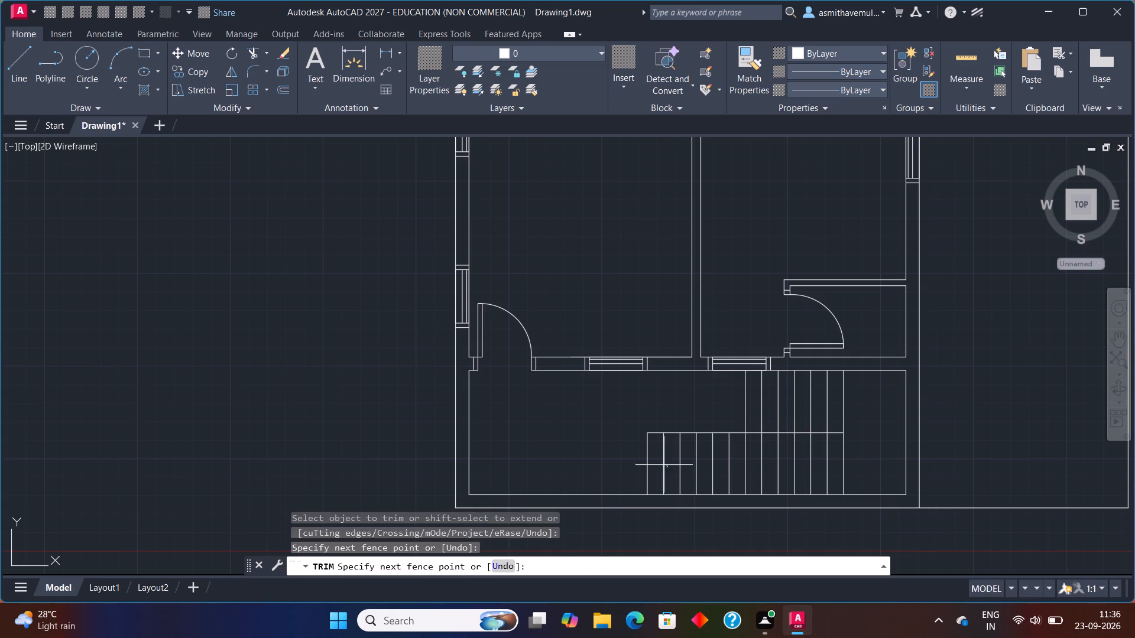
left_click_drag(660, 464, 594, 461)
left_click_drag(650, 443, 644, 405)
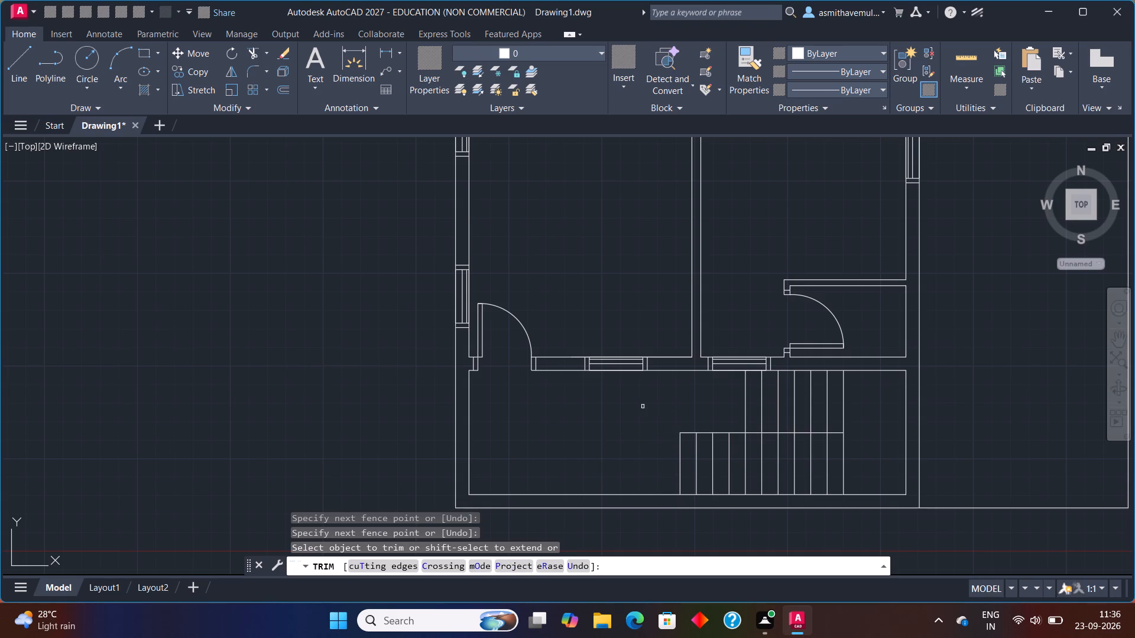
key("Escape")
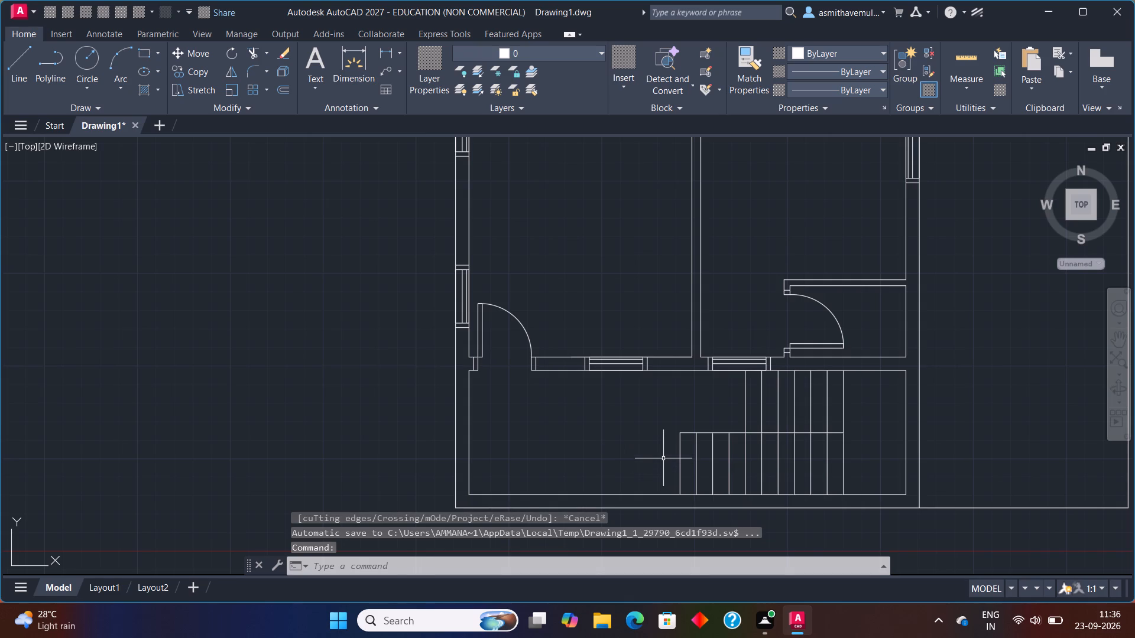
Delete all the spare window symbols and the stray line lying outside the floor plan.
scroll(663, 452, "down", 2)
scroll(693, 411, "up", 1)
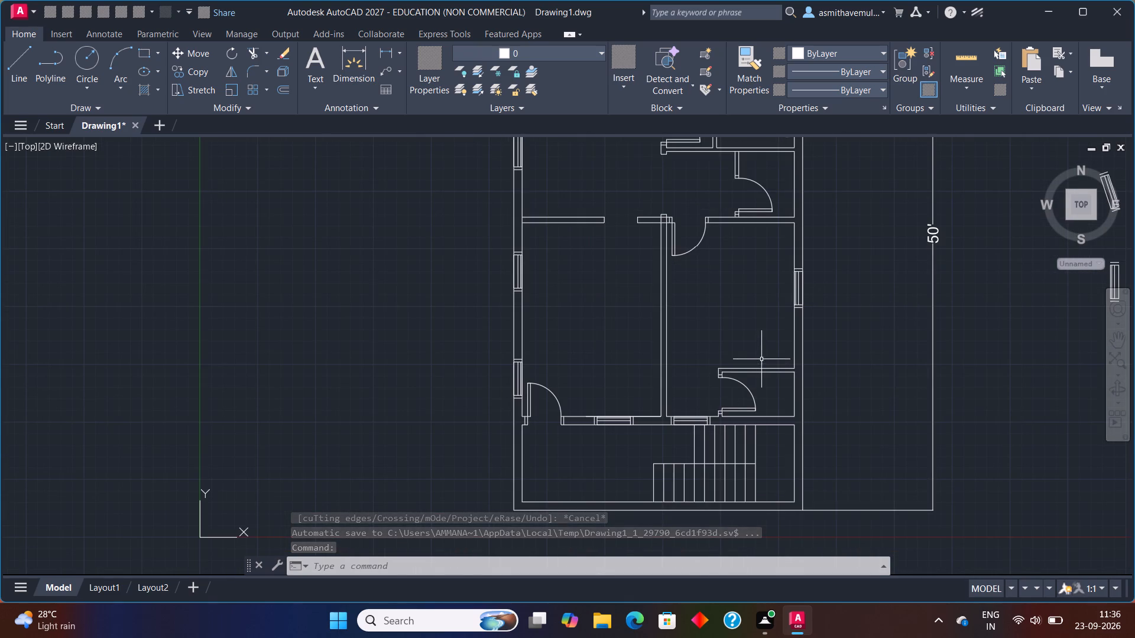
middle_click_drag(761, 359, 584, 377)
scroll(594, 350, "down", 1)
middle_click_drag(807, 332, 554, 387)
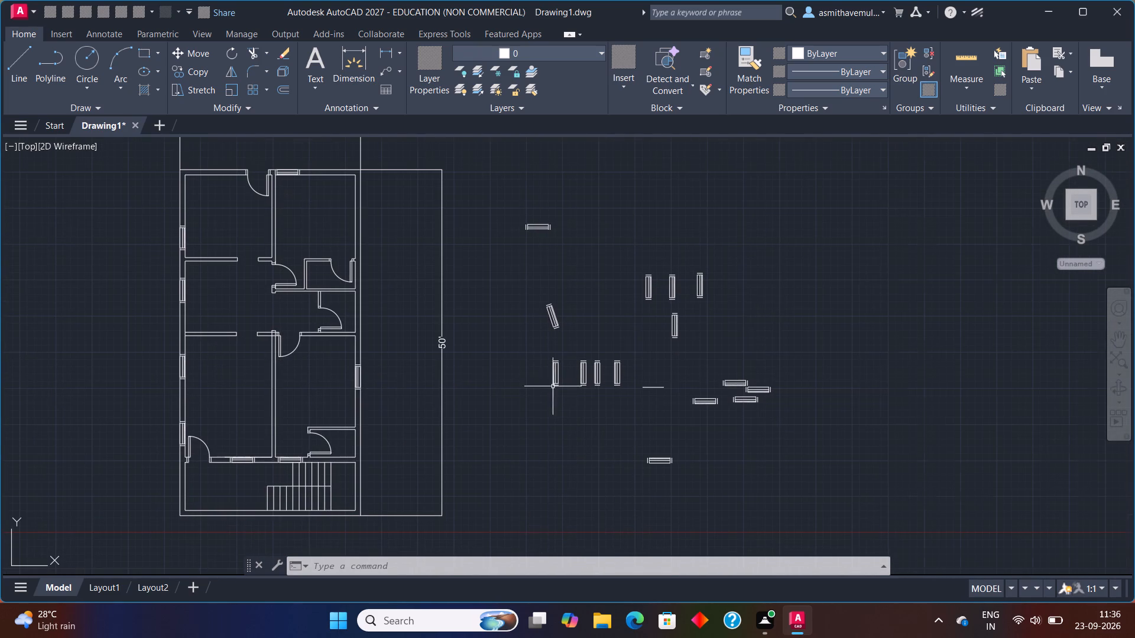
left_click_drag(773, 310, 606, 499)
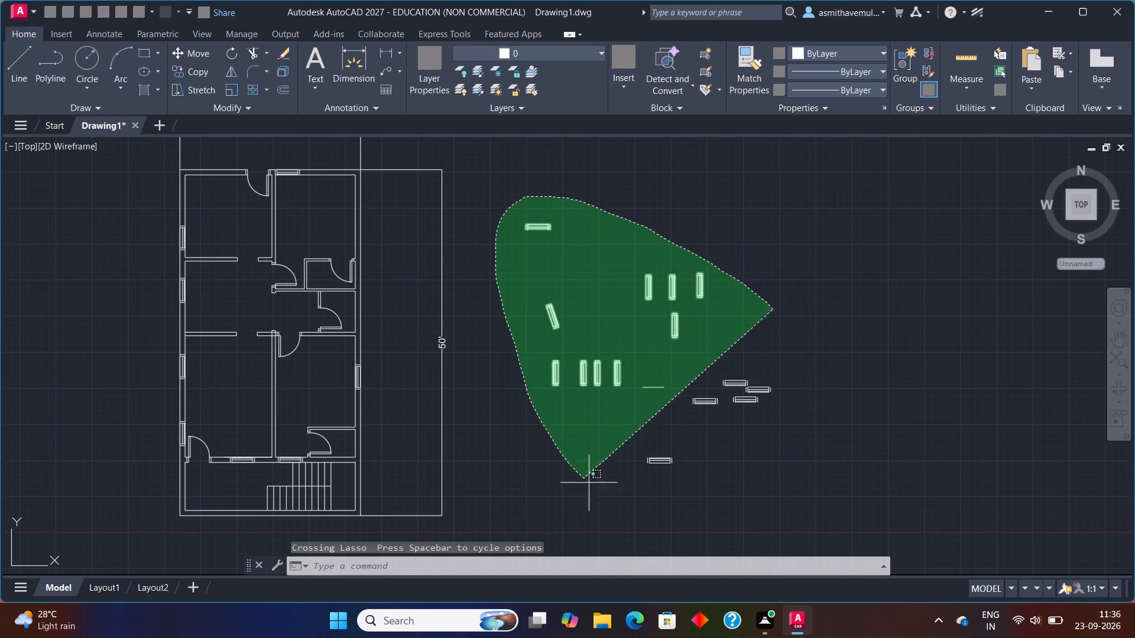
left_click_drag(606, 499, 809, 453)
key("Delete")
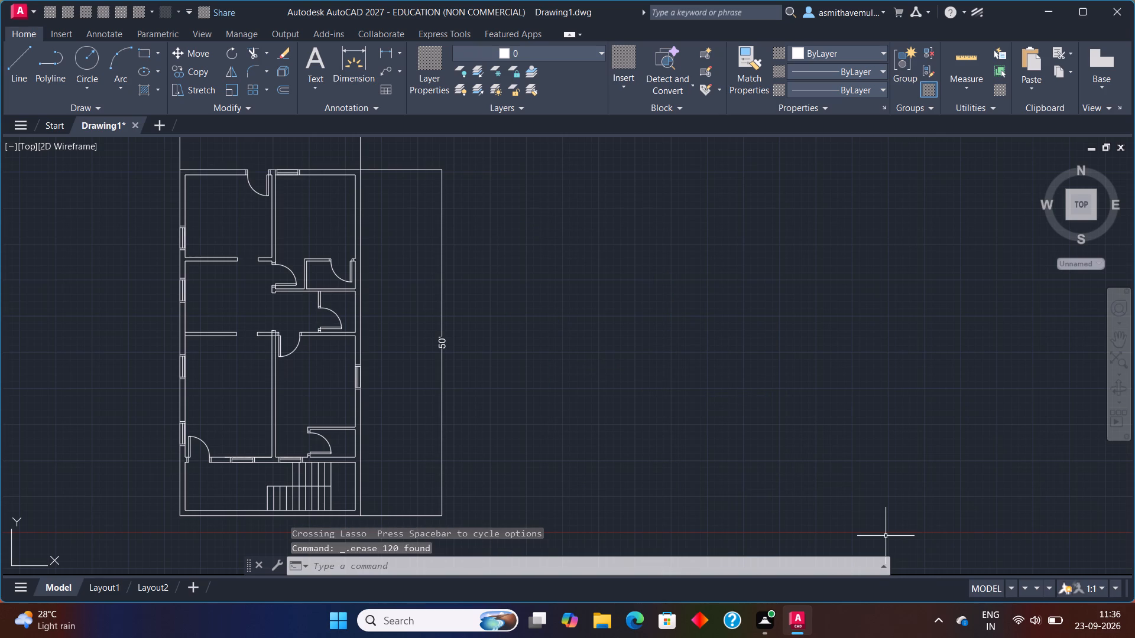
Draw a 1'6" by 9" rectangle in the empty area to the right of the floor plan.
type("REC")
key("Return")
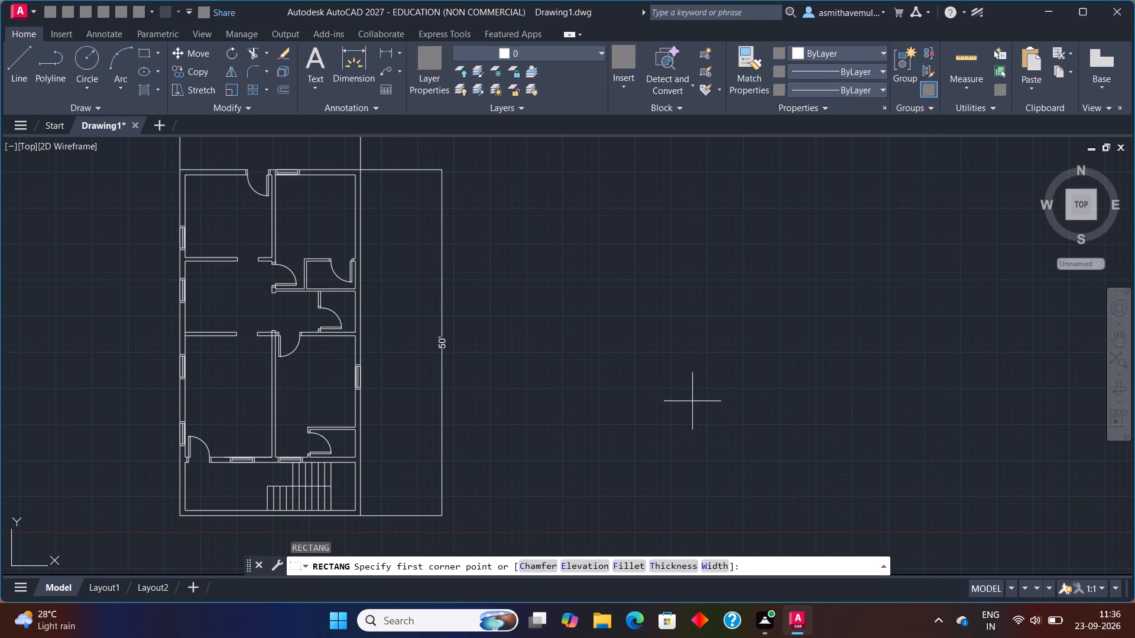
left_click_drag(572, 345, 579, 338)
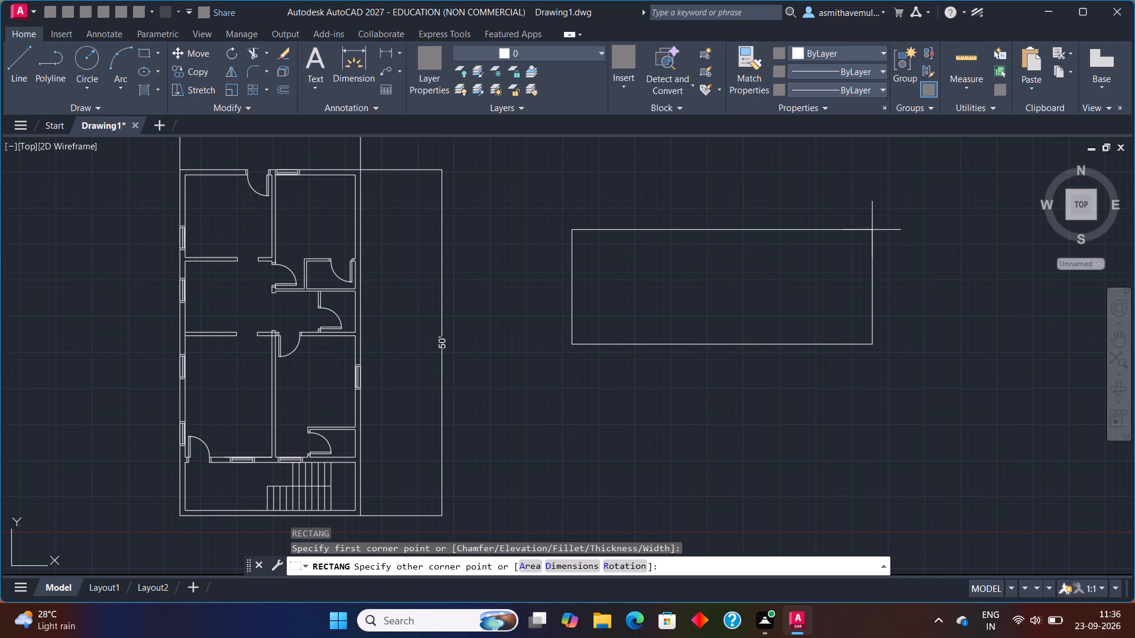
key("d")
key("Return")
type("1'6\"")
key("Return")
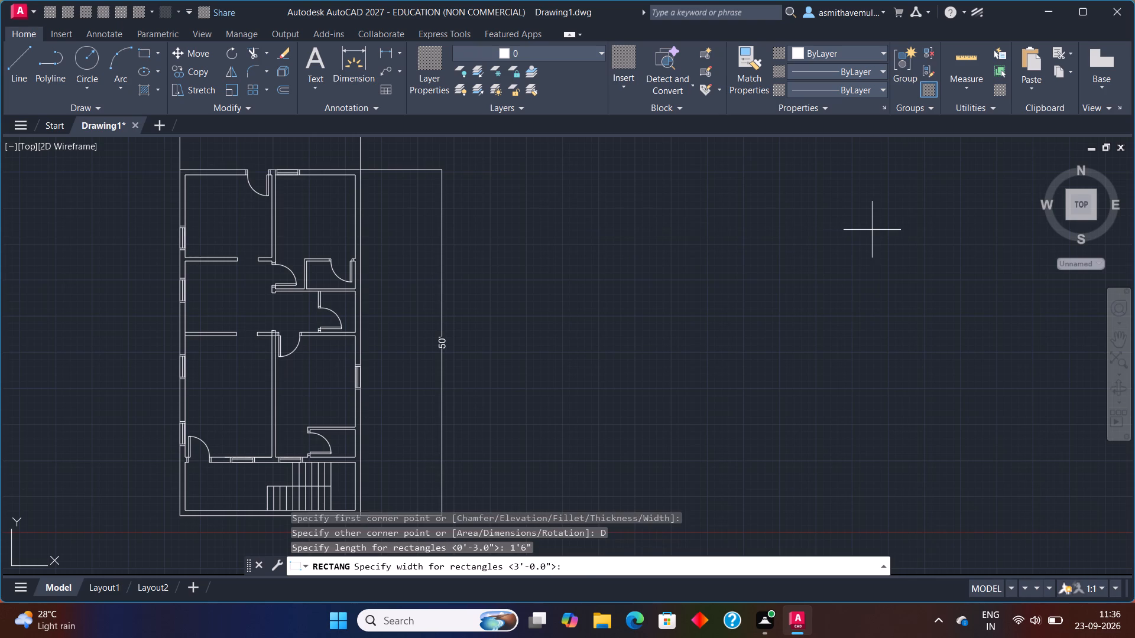
type("9\"")
key("Return")
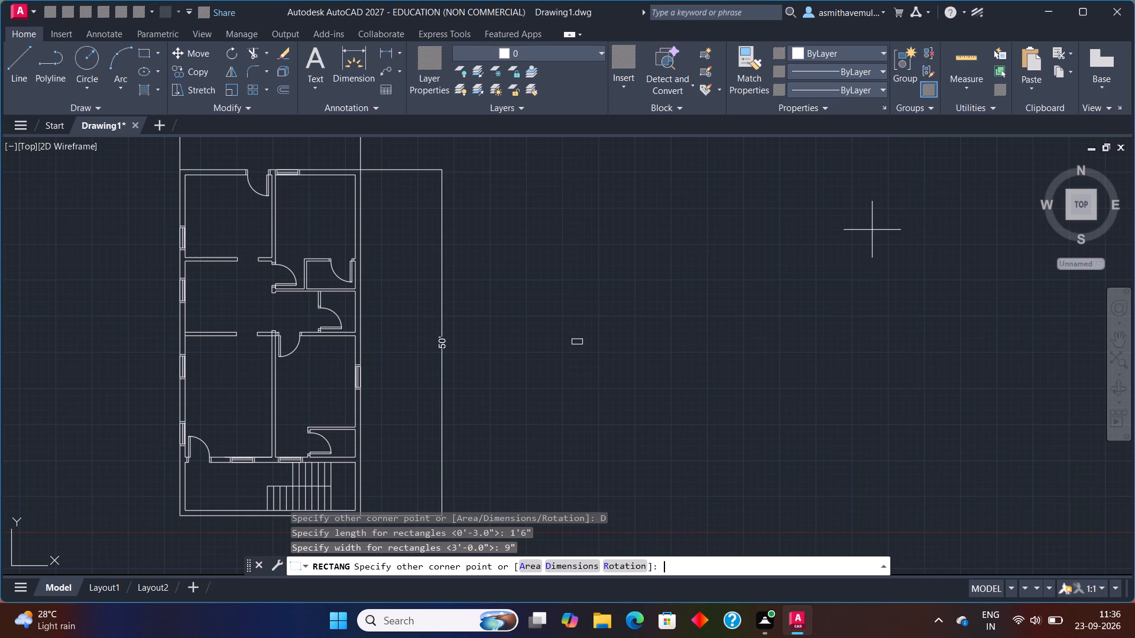
left_click(766, 320)
Explode the new rectangle into separate lines.
scroll(559, 365, "up", 1)
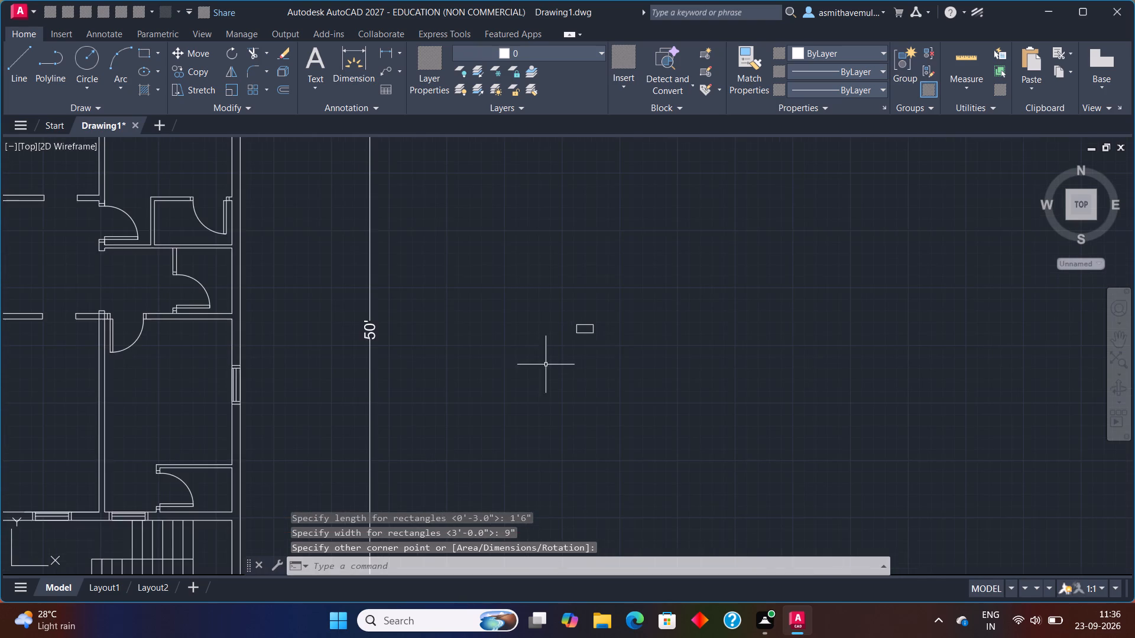
scroll(526, 347, "up", 2)
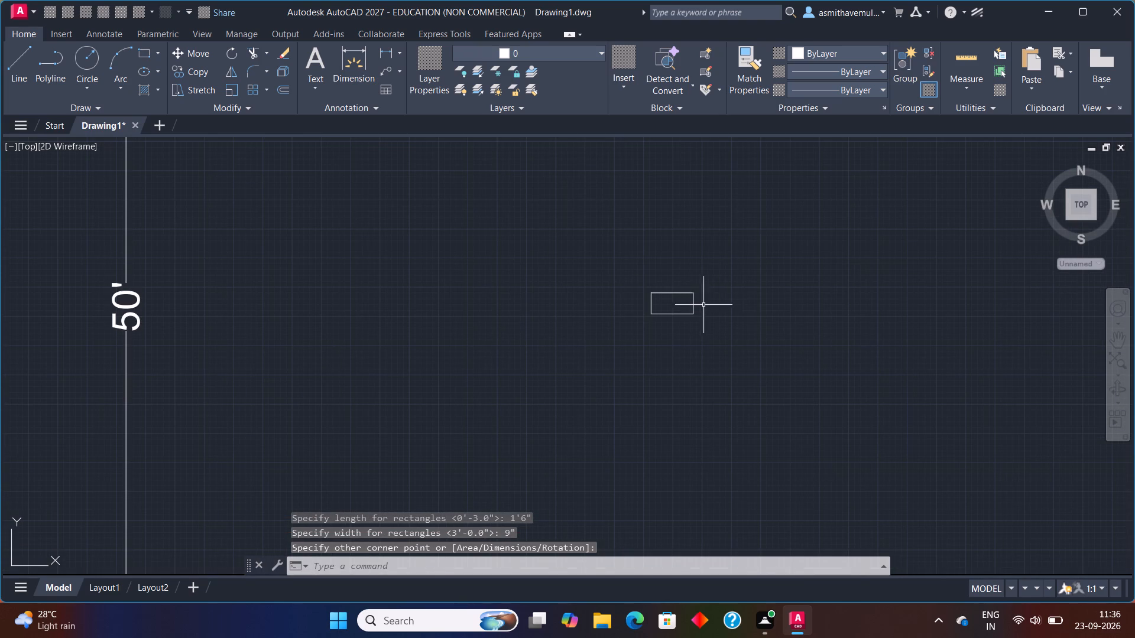
left_click(689, 312)
left_click(690, 319)
left_click_drag(696, 321, 645, 279)
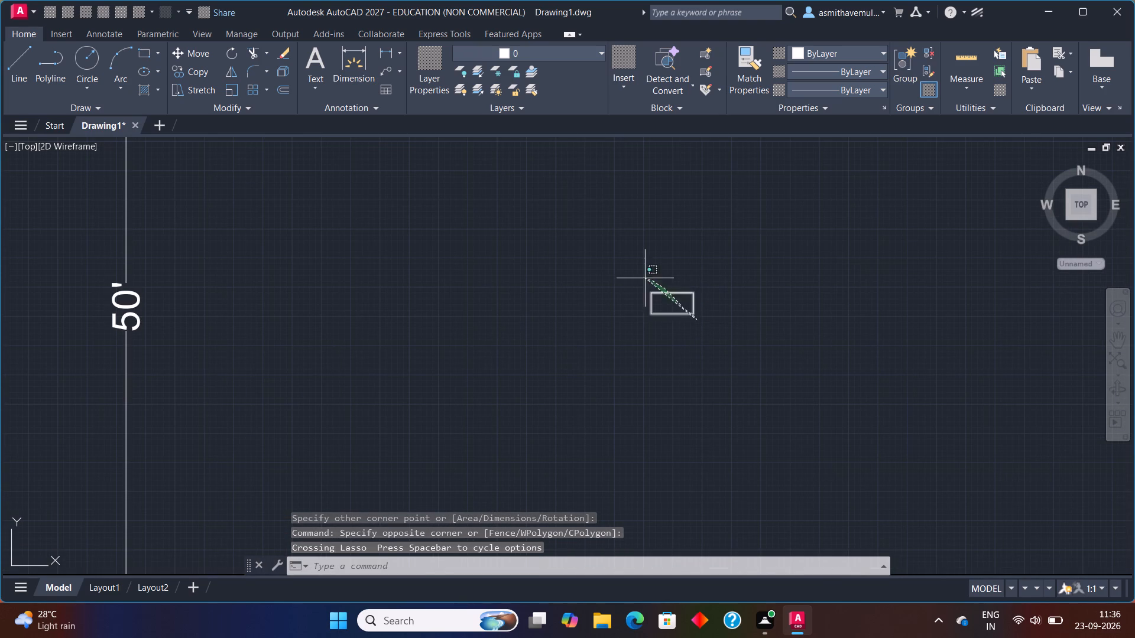
left_click_drag(645, 279, 644, 279)
key("x")
key("Return")
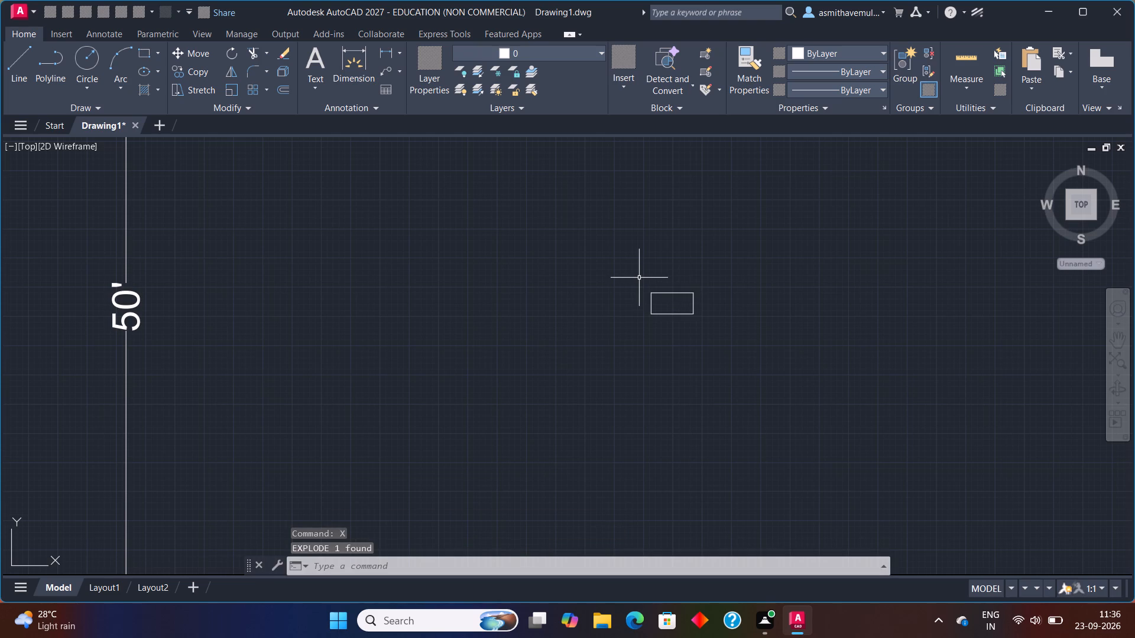
Offset both short sides of the rectangle 3" outward.
key("o")
key("shift+quotedbl")
key("Return")
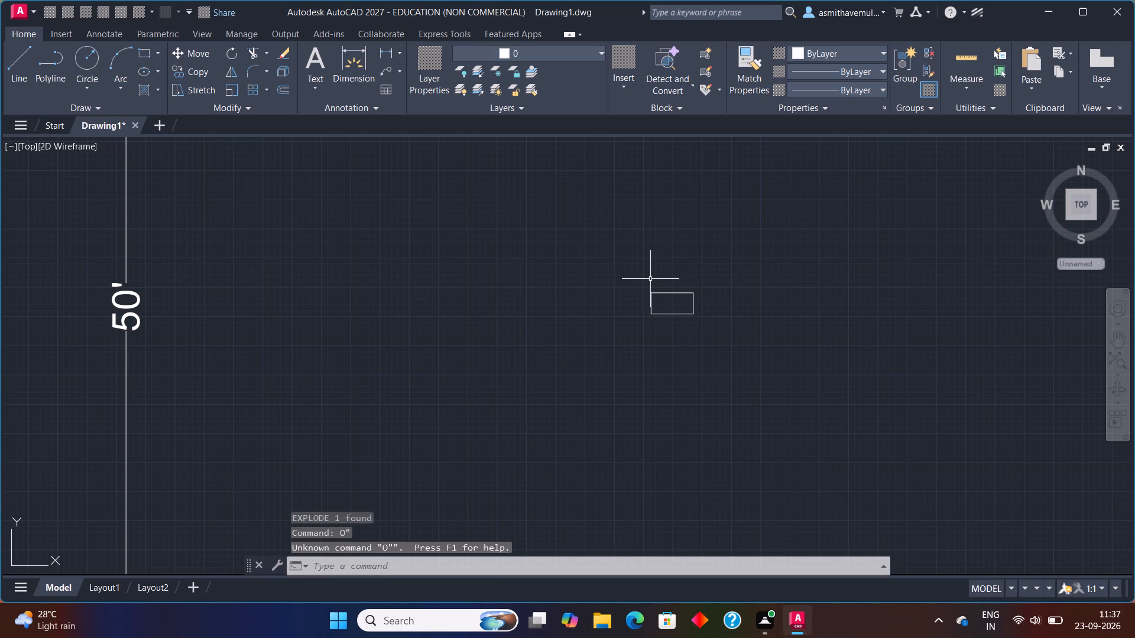
key("BackSpace")
key("o")
key("Return")
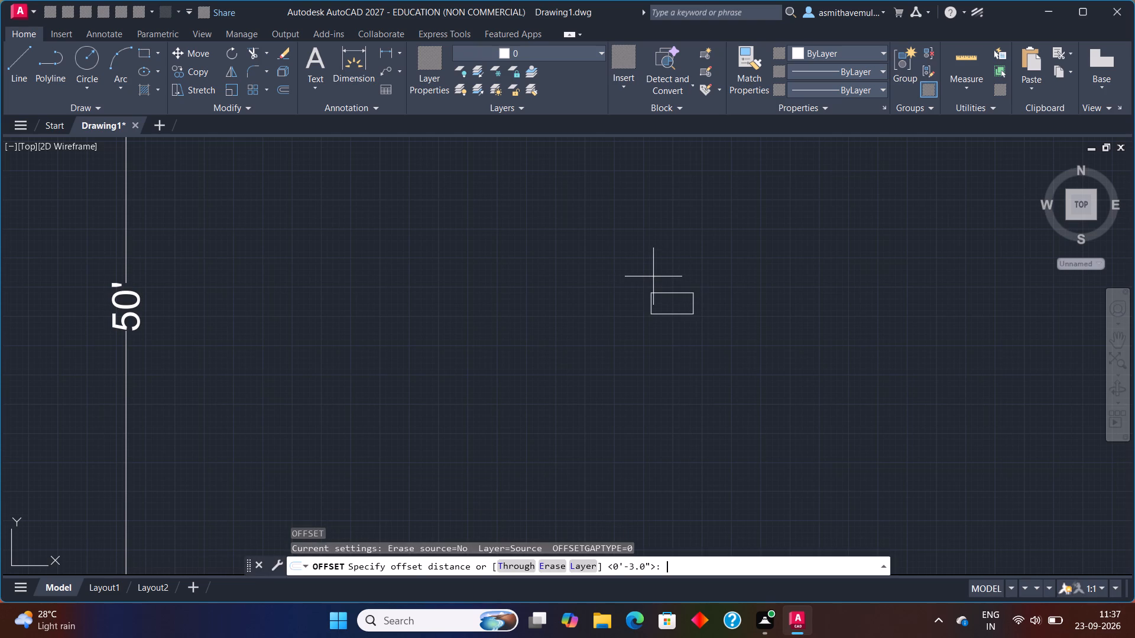
key("3")
key("shift+quotedbl")
key("Return")
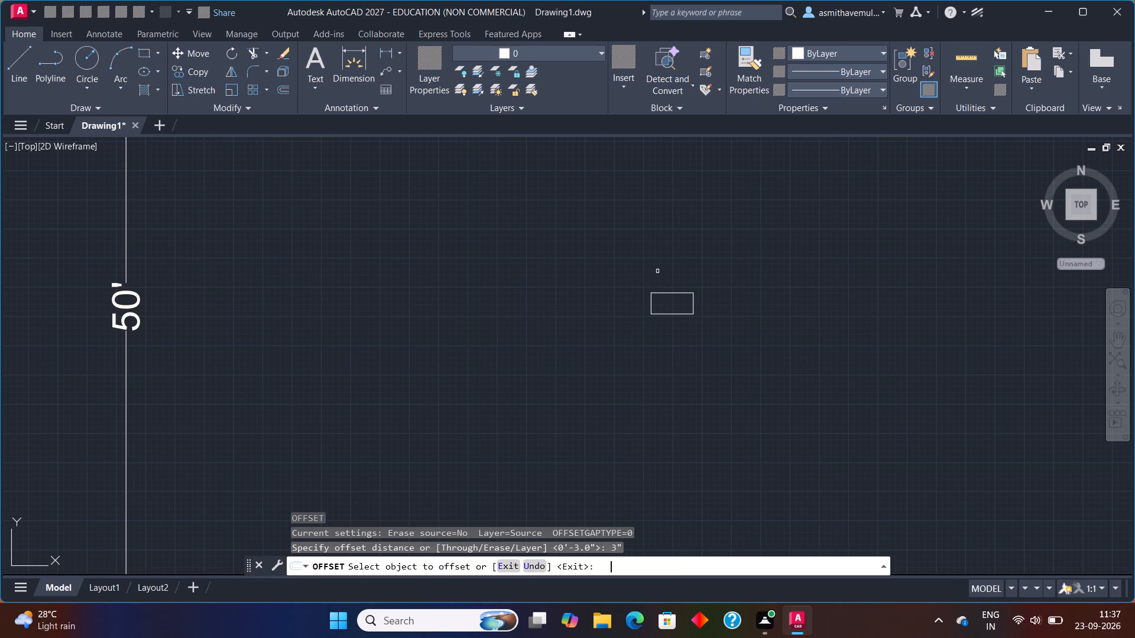
left_click(694, 300)
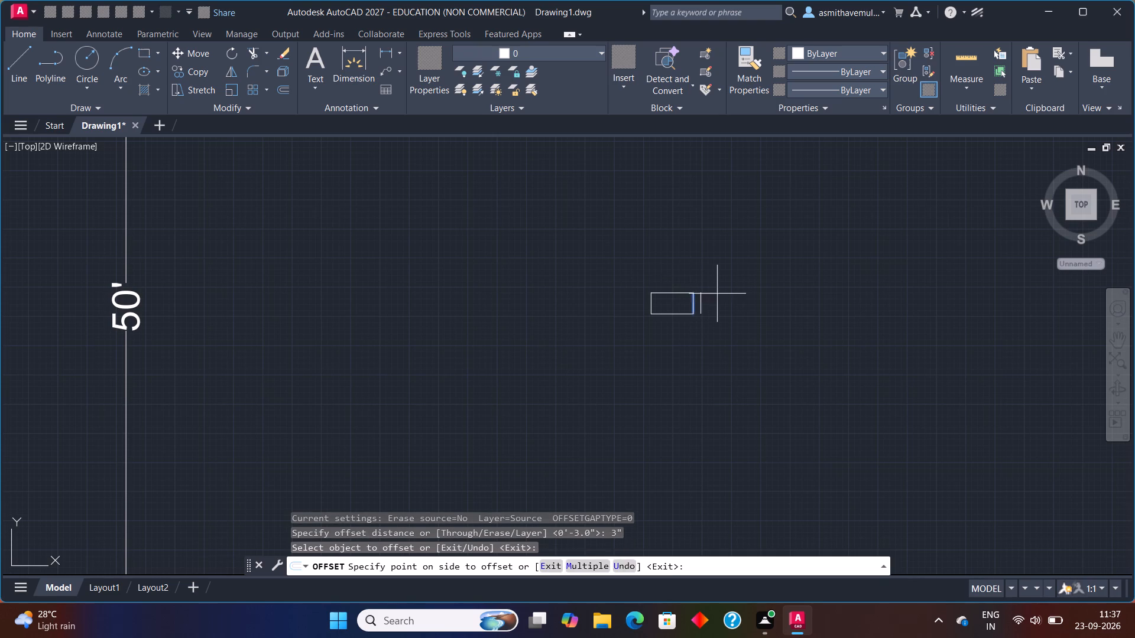
left_click(717, 294)
left_click(649, 307)
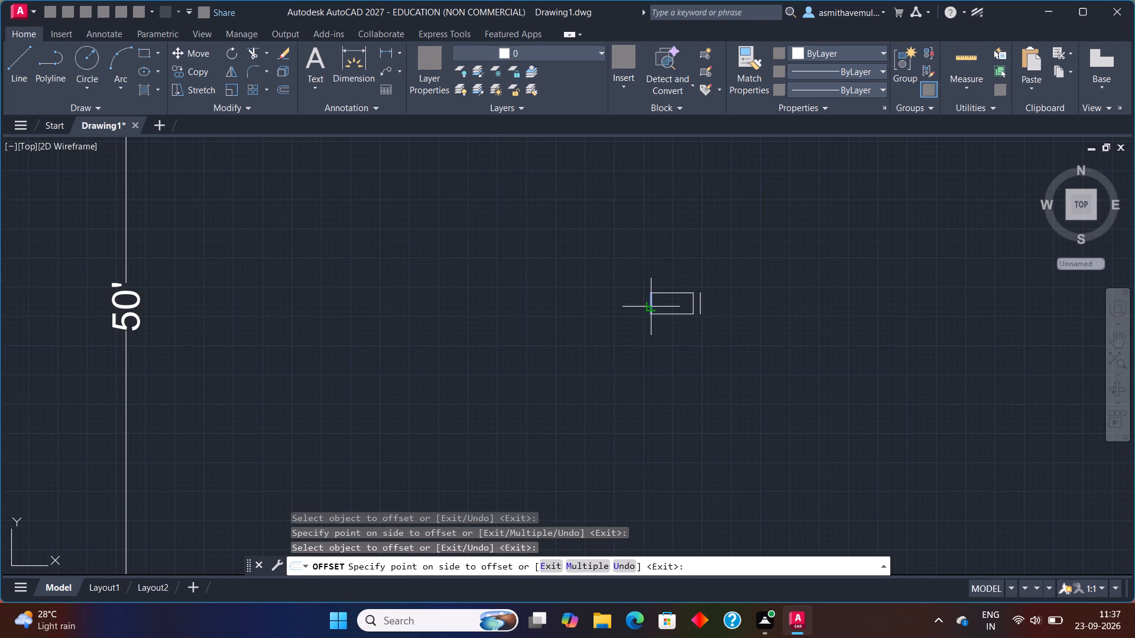
left_click(628, 307)
key("Escape")
Draw a horizontal centre line across the rectangle between the midpoints of its short sides.
scroll(656, 308, "up", 1)
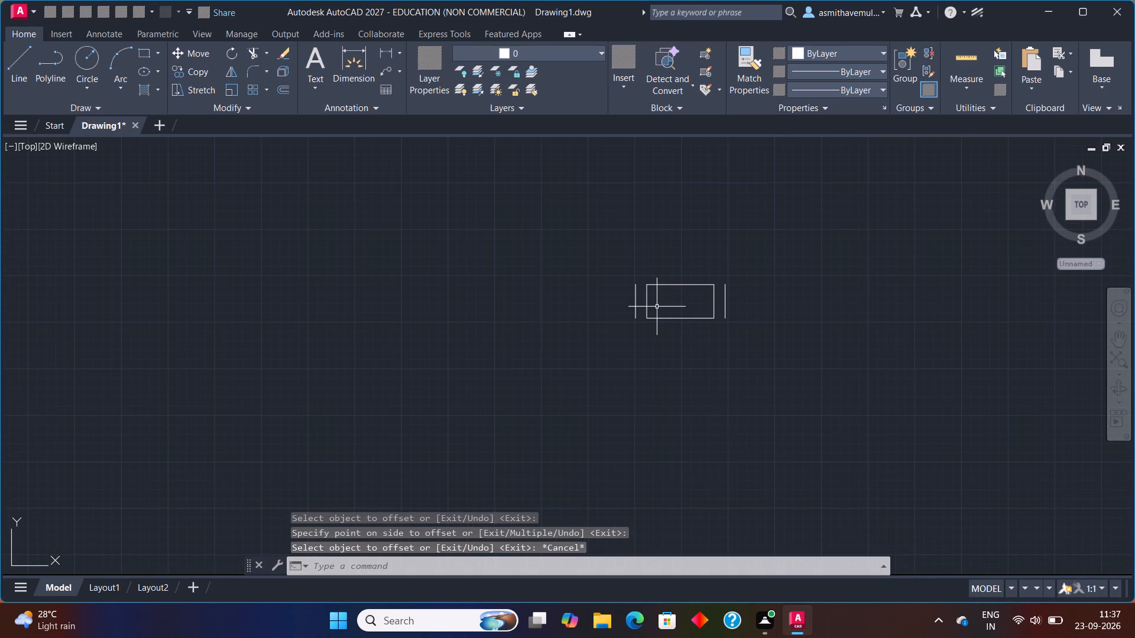
key("l")
key("Return")
left_click(649, 300)
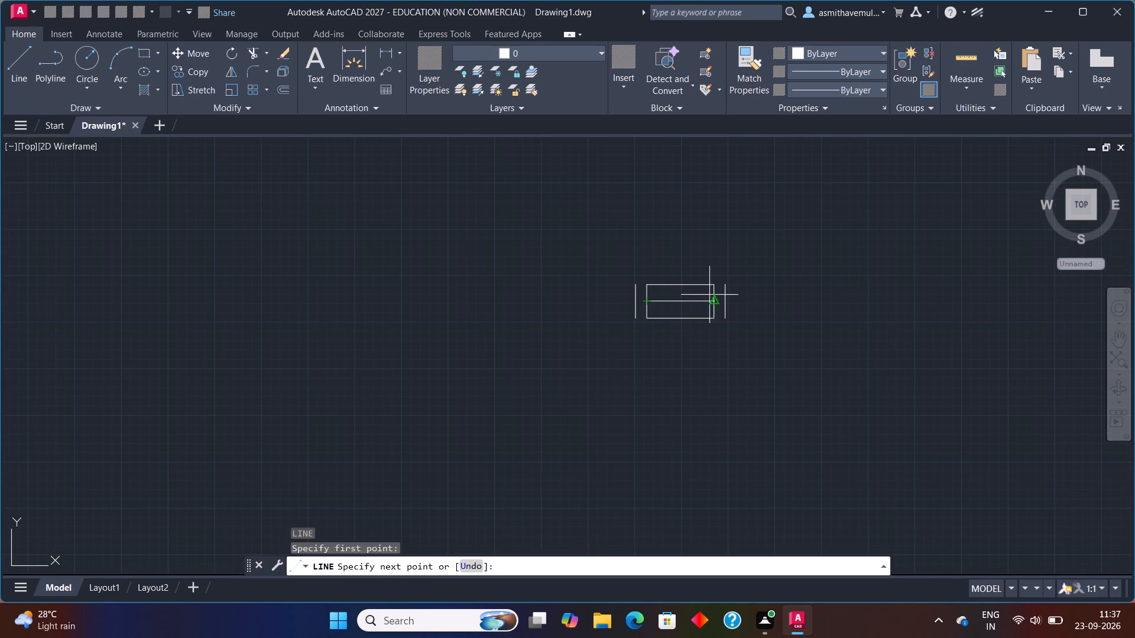
left_click(715, 299)
key("Escape")
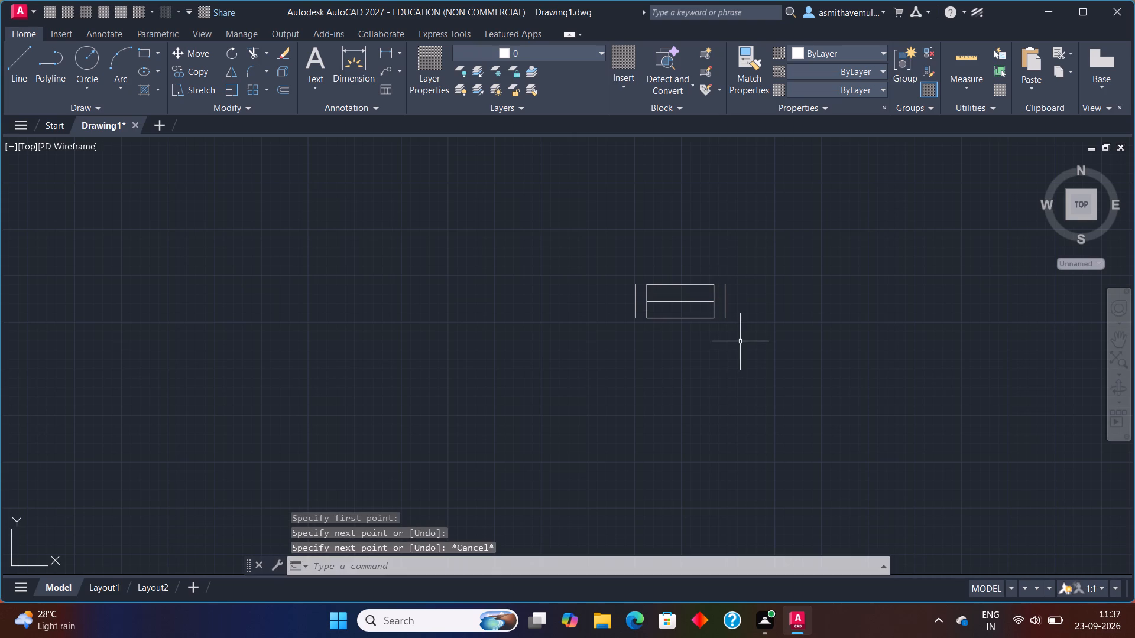
Offset the rectangle's centre line 3" downward.
key("o")
key("Return")
key("3")
key("shift+quotedbl")
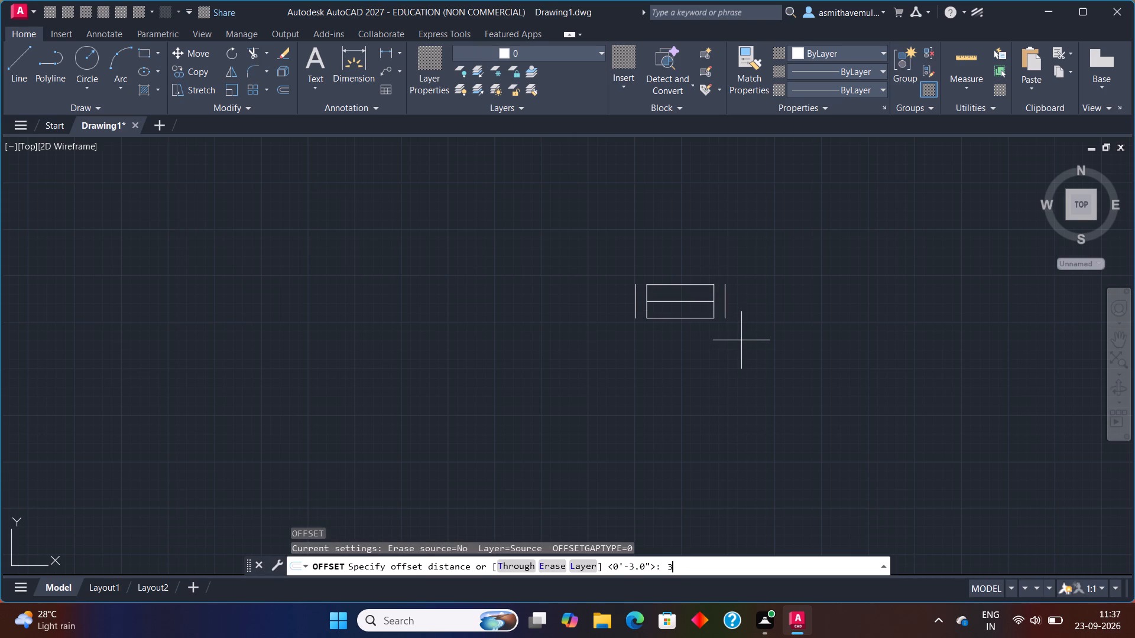
key("Return")
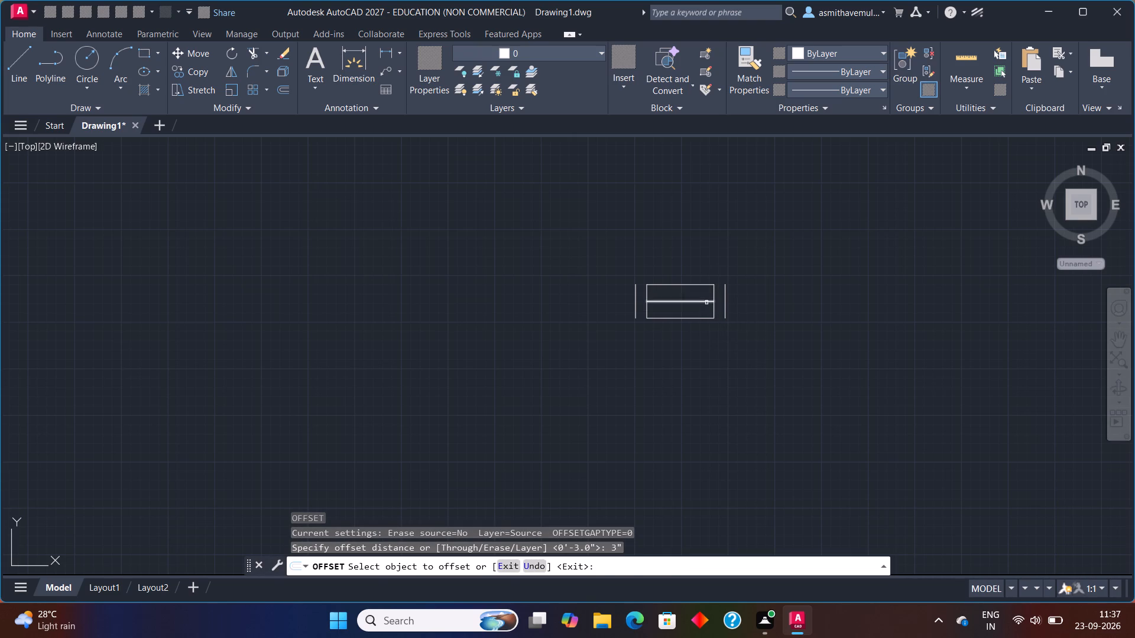
left_click(706, 300)
left_click(703, 313)
key("Escape")
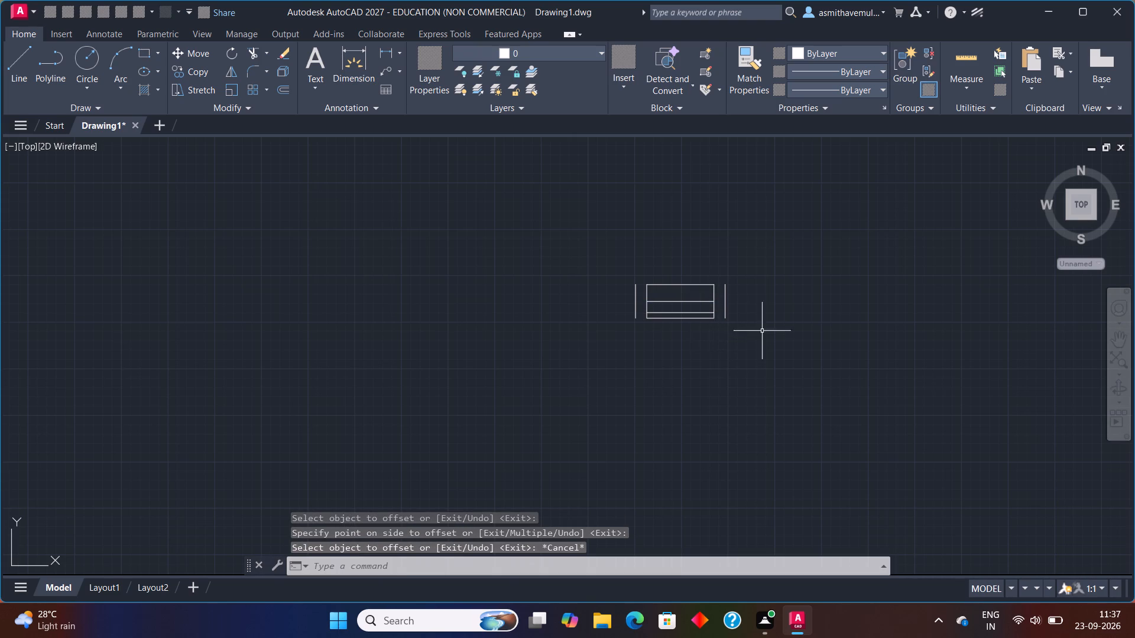
Rotate the whole window symbol 90° clockwise to vertical about its lower-right corner.
left_click_drag(769, 315, 589, 372)
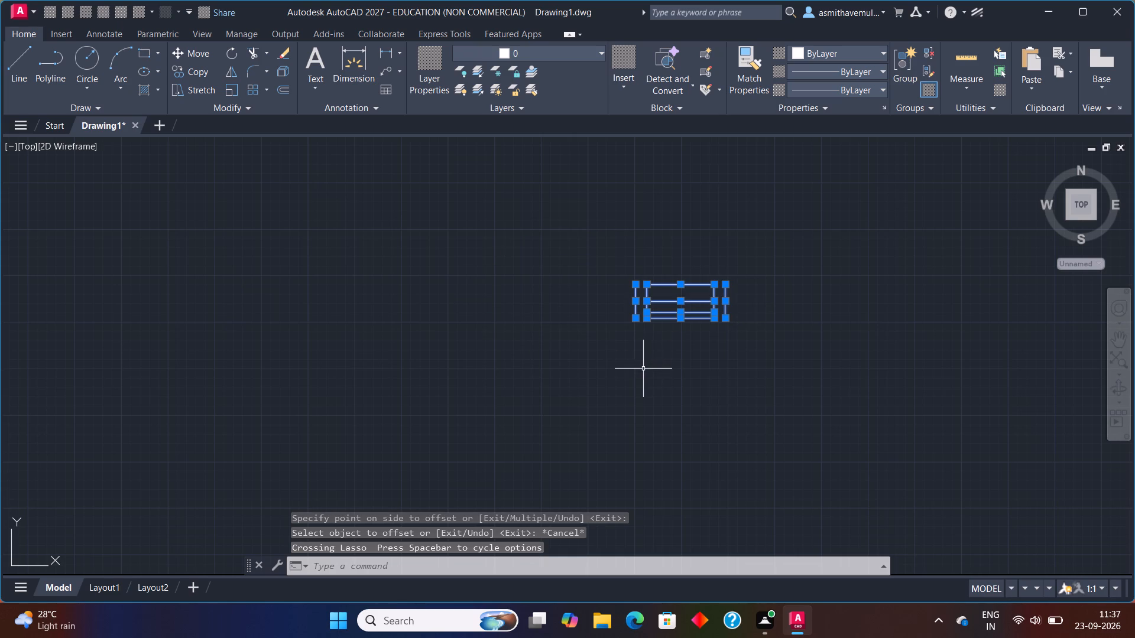
key("r")
key("o")
key("Return")
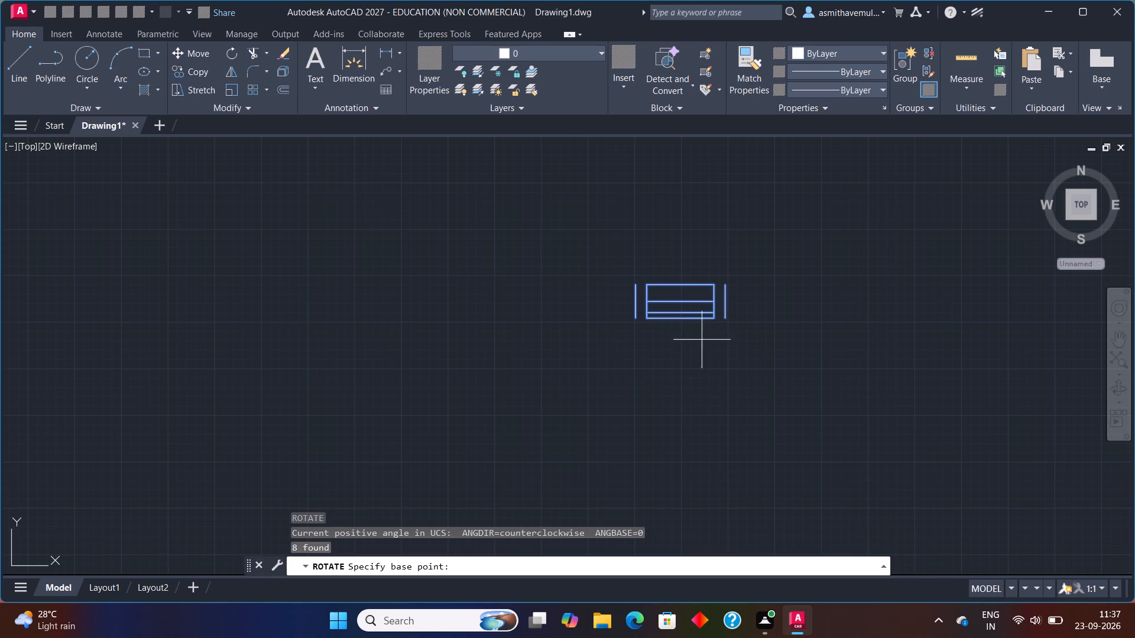
left_click(729, 317)
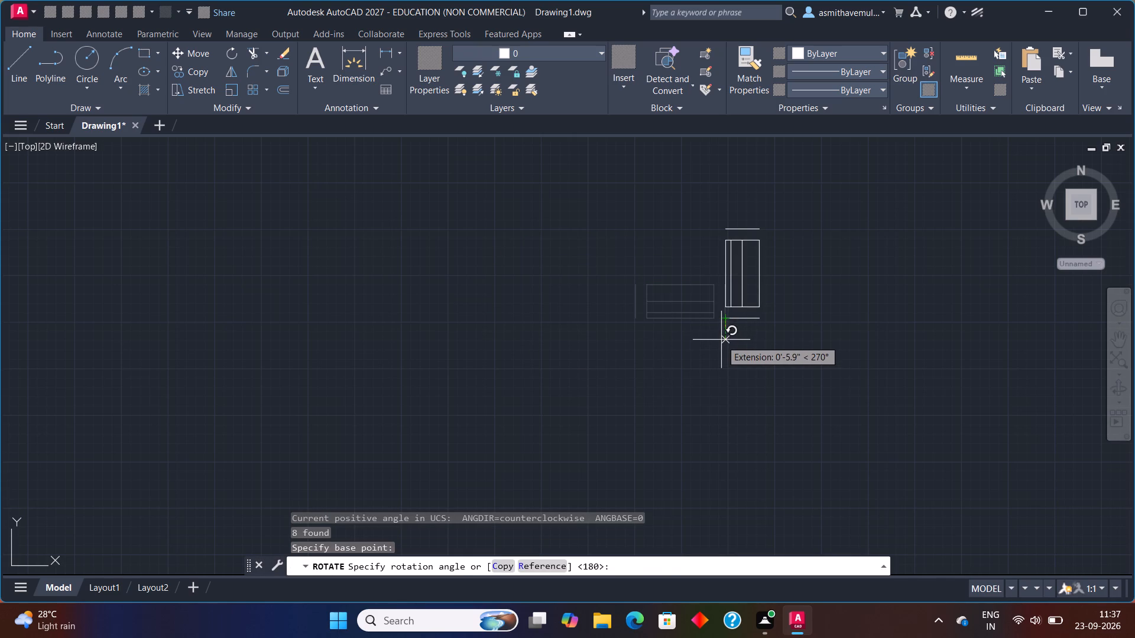
key("F8")
left_click(721, 338)
Copy the vertical window symbol into the plan's right outer wall at the small room just above the staircase.
left_click_drag(805, 288, 648, 360)
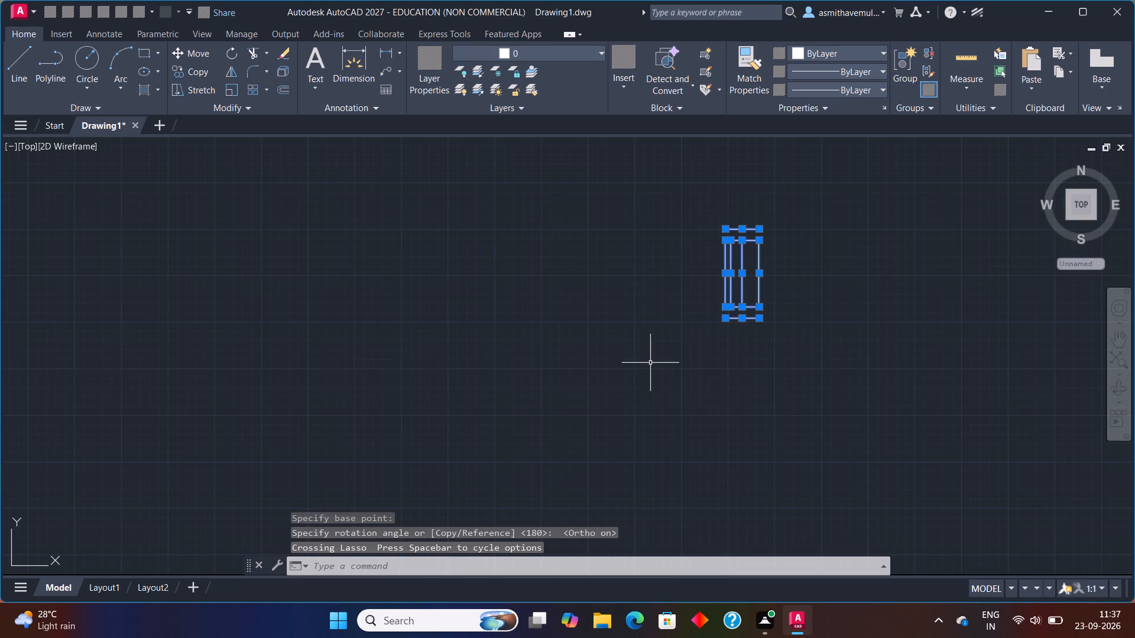
key("c")
key("o")
key("p")
key("y")
key("Return")
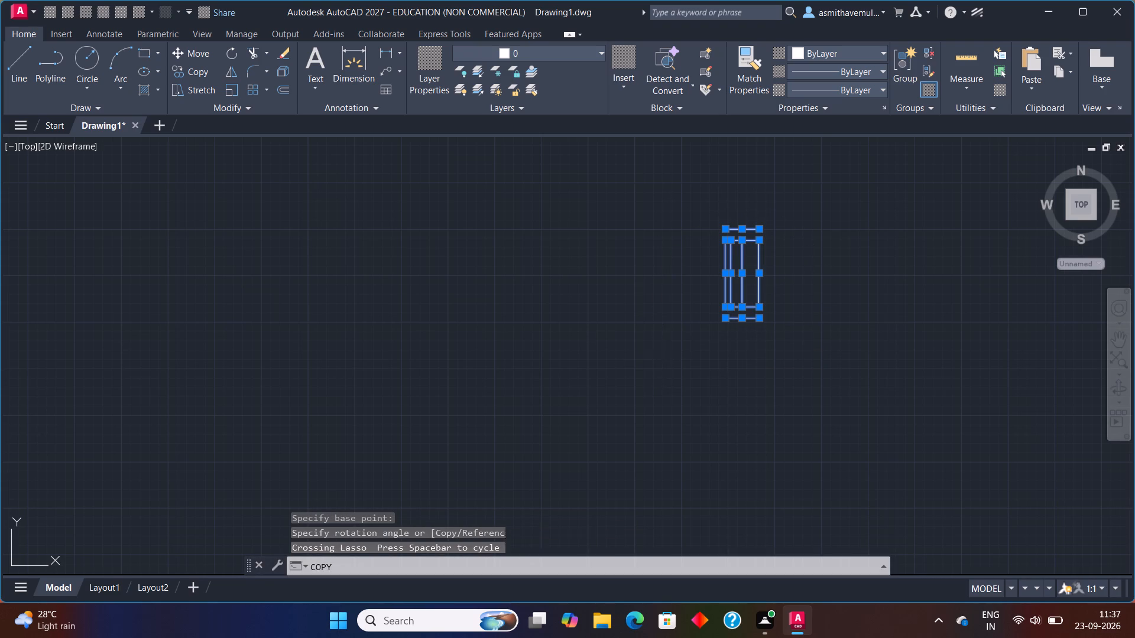
left_click(722, 318)
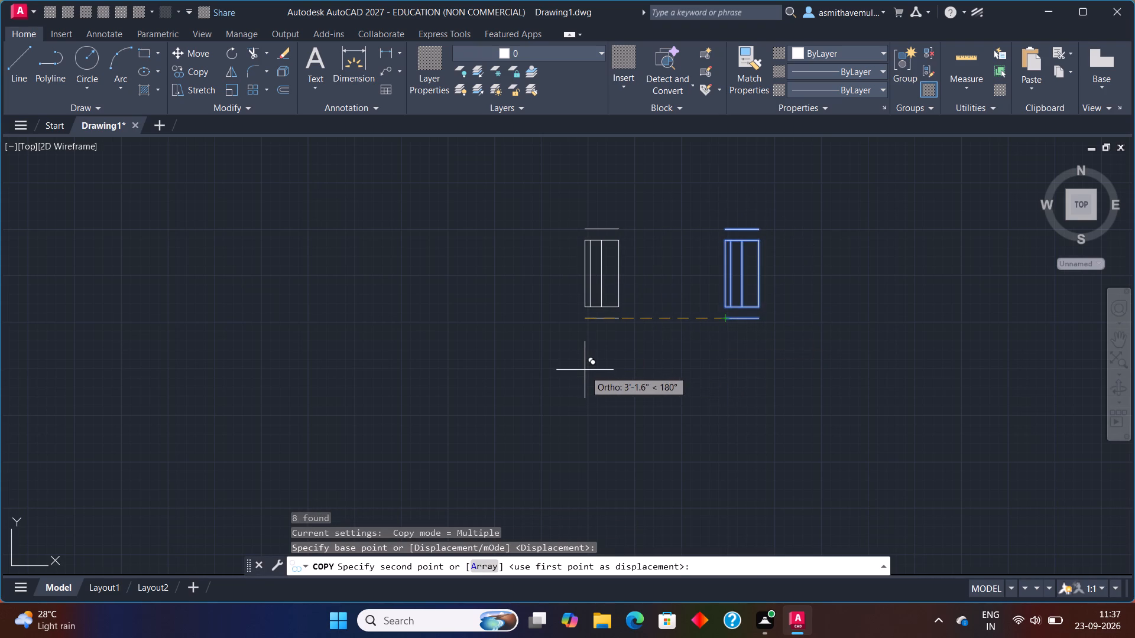
key("F8")
scroll(38, 287, "down", 2)
middle_click_drag(99, 350, 981, 355)
middle_click_drag(683, 442, 558, 119)
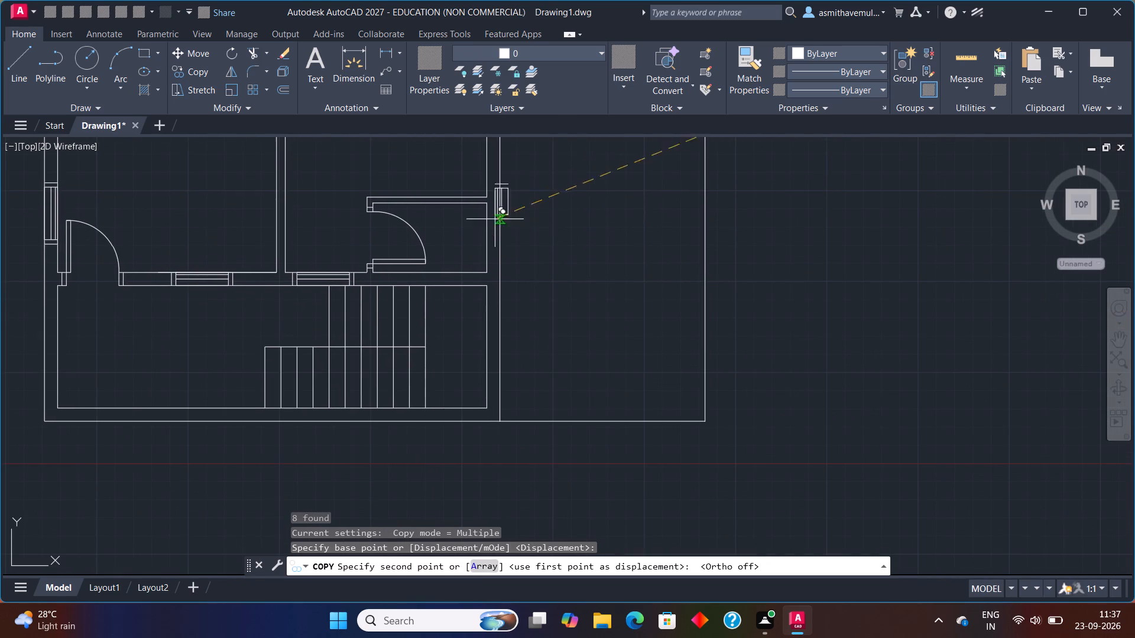
scroll(480, 245, "up", 1)
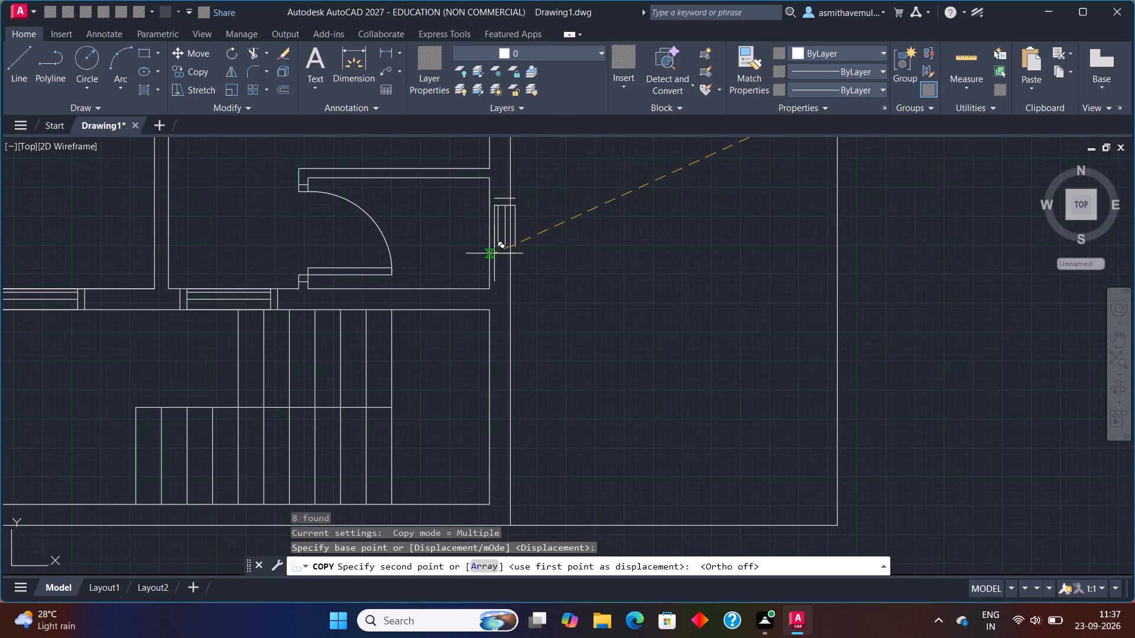
left_click(491, 254)
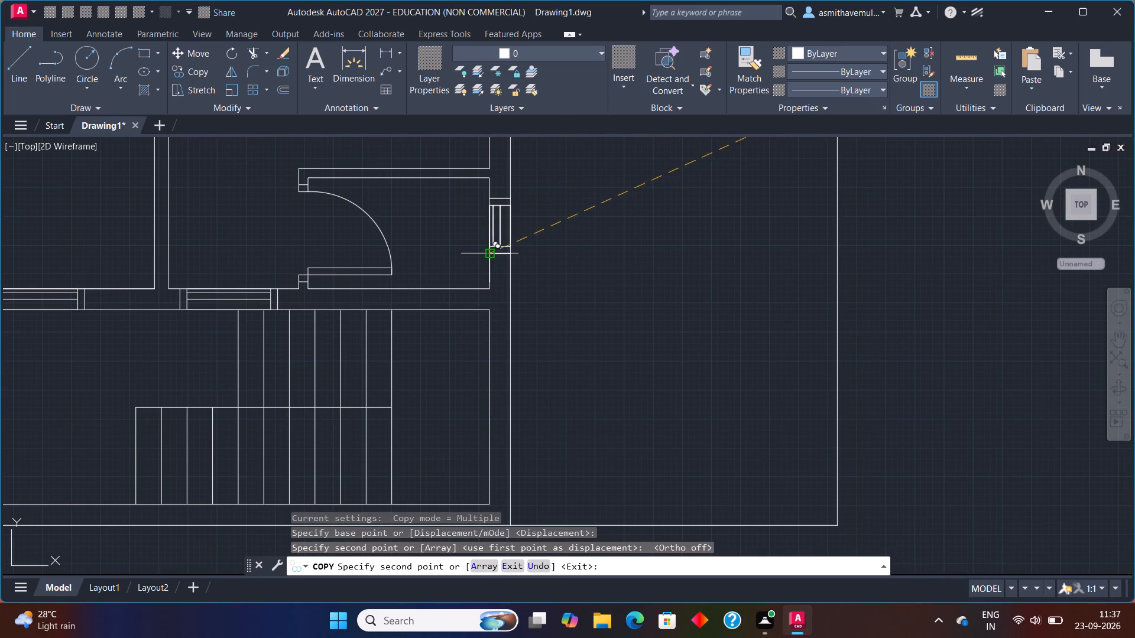
Place another window copy in the right outer wall at the small room directly below the top-right room.
middle_click_drag(553, 240, 582, 536)
scroll(464, 97, "down", 1)
middle_click_drag(447, 208, 447, 213)
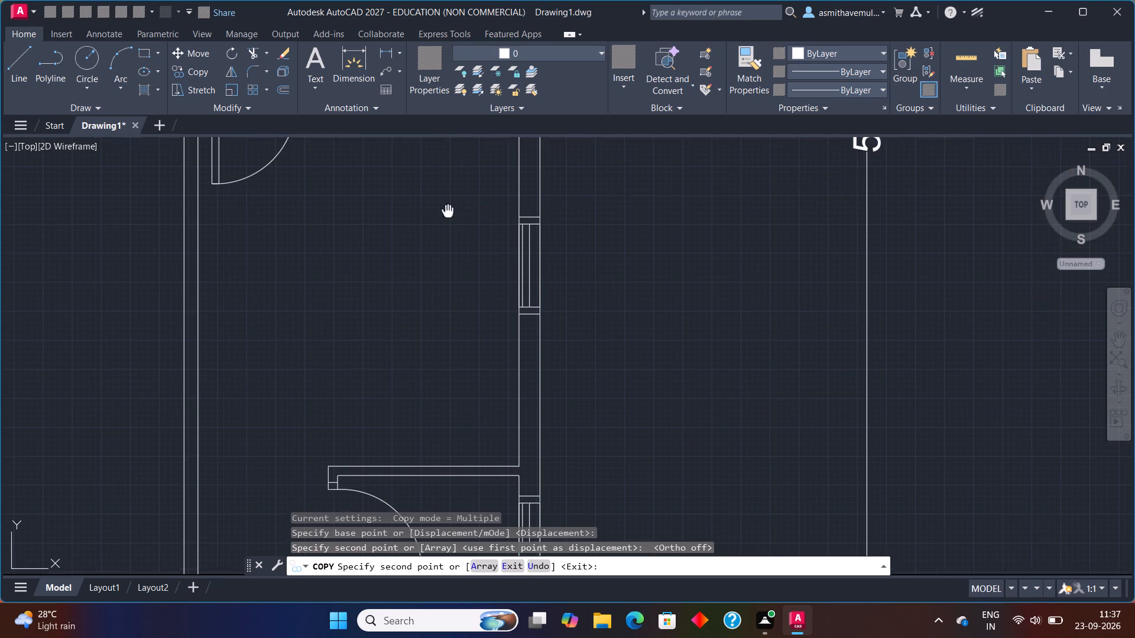
middle_click_drag(447, 213, 489, 476)
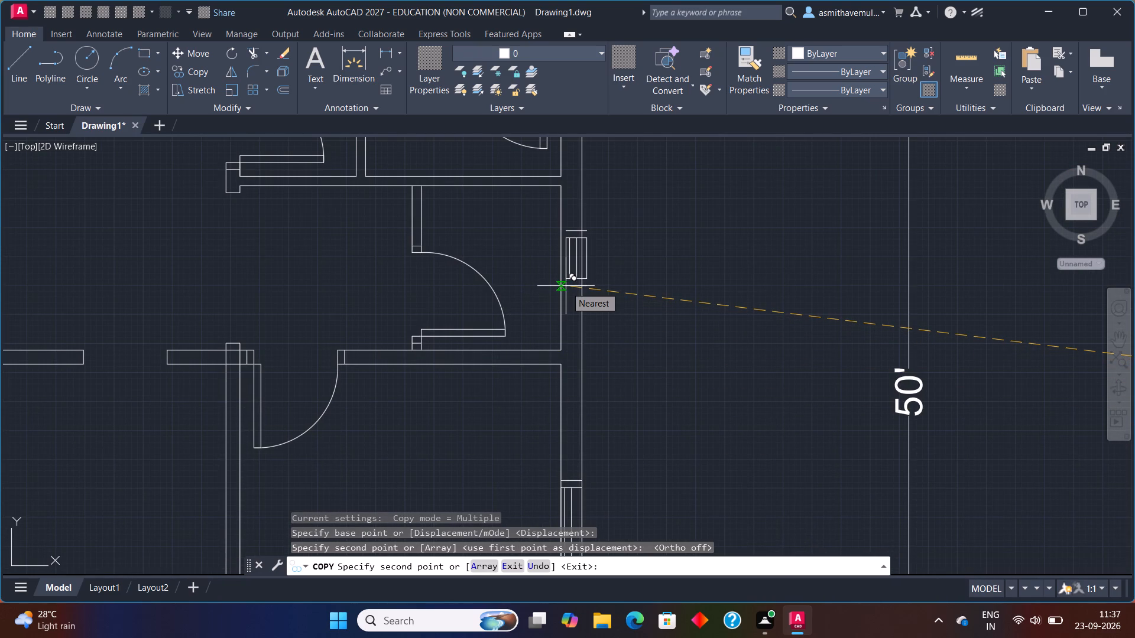
scroll(566, 287, "down", 1)
middle_click_drag(560, 247, 517, 350)
scroll(515, 271, "up", 1)
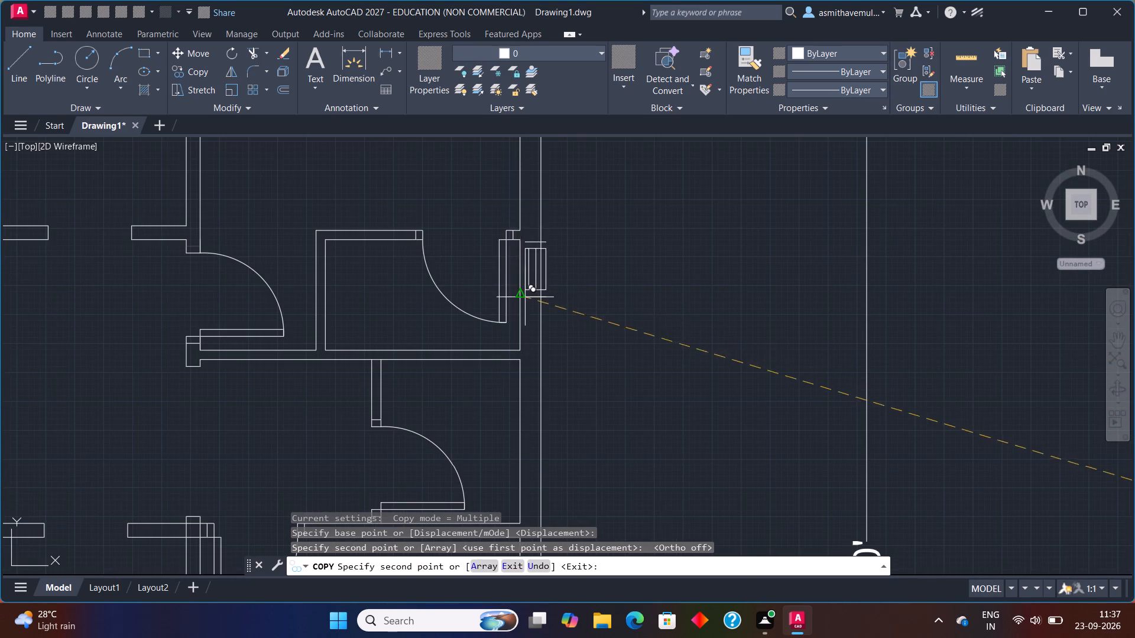
left_click(518, 313)
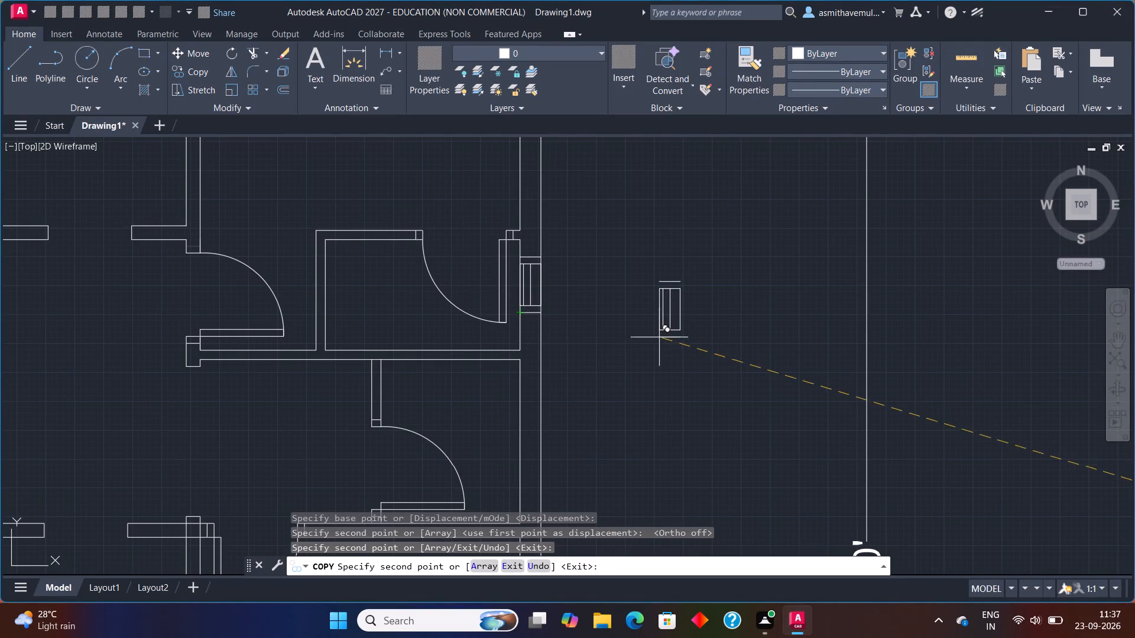
key("Escape")
Erase the spare vertical window symbol and its leftover short lines outside the plan, beyond the 50' dimension.
scroll(664, 325, "down", 3)
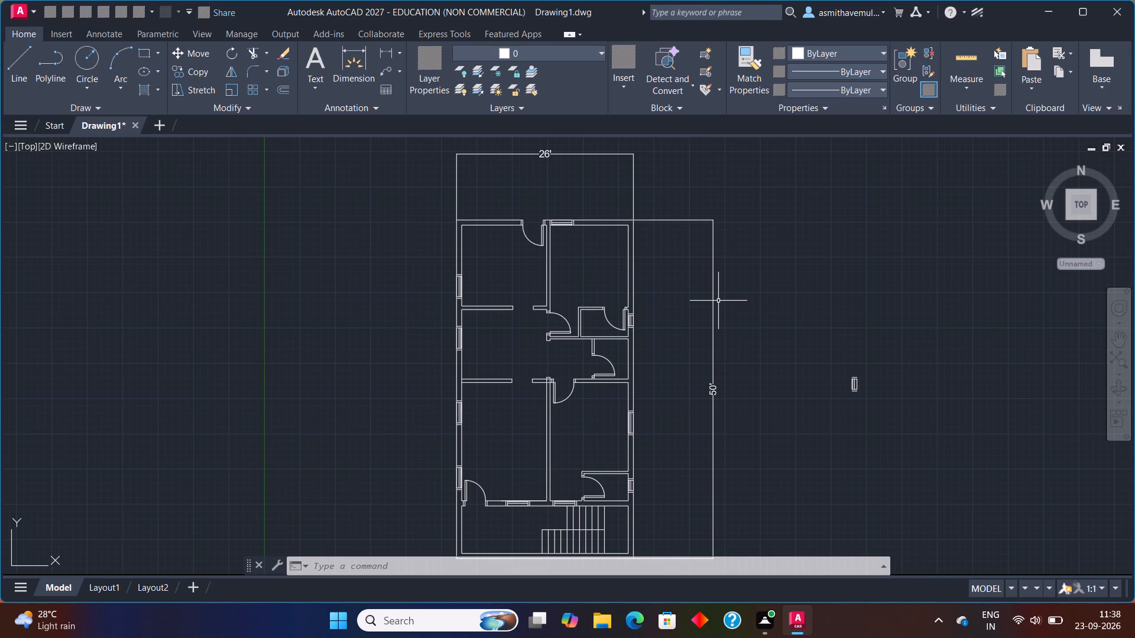
scroll(925, 418, "up", 2)
left_click_drag(860, 438, 854, 427)
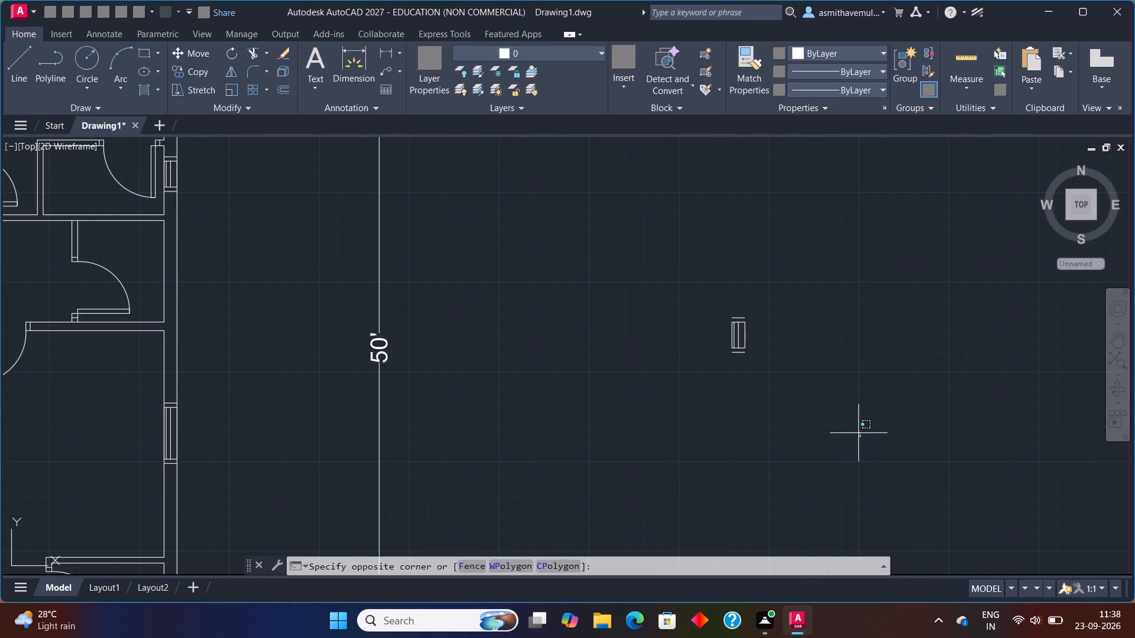
left_click_drag(854, 427, 497, 280)
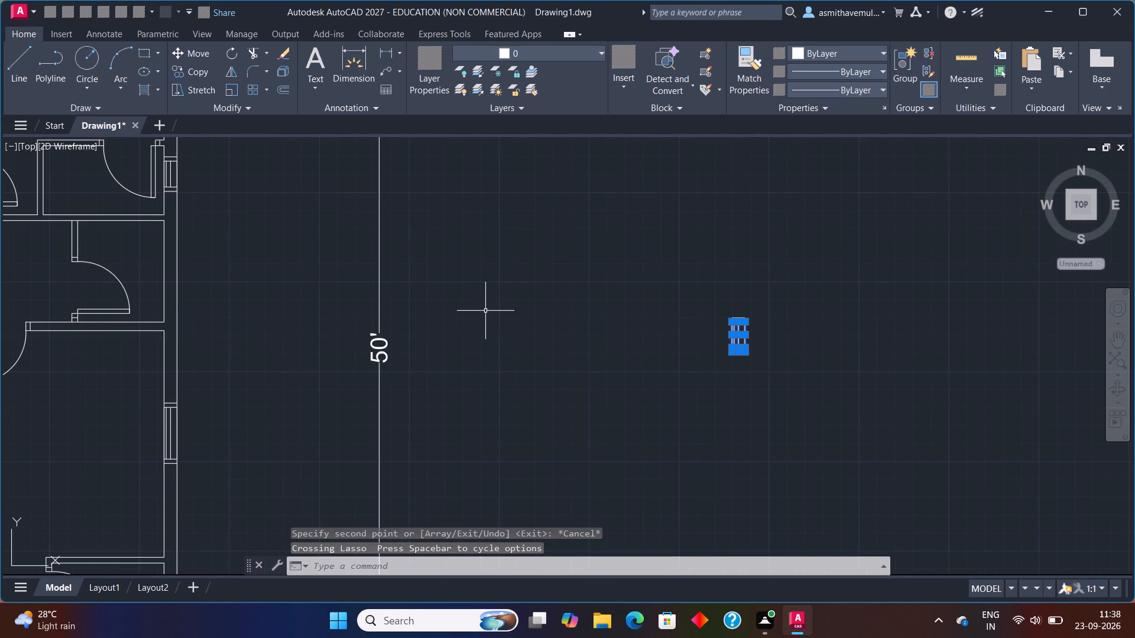
key("Delete")
left_click_drag(810, 291, 777, 386)
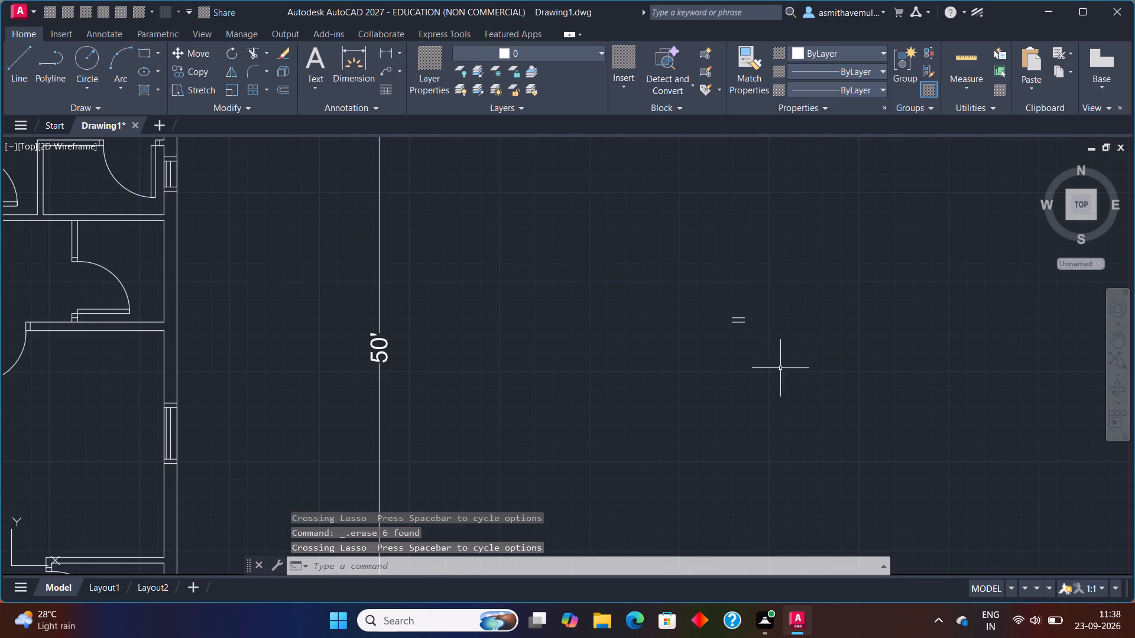
left_click_drag(722, 273, 866, 336)
key("Delete")
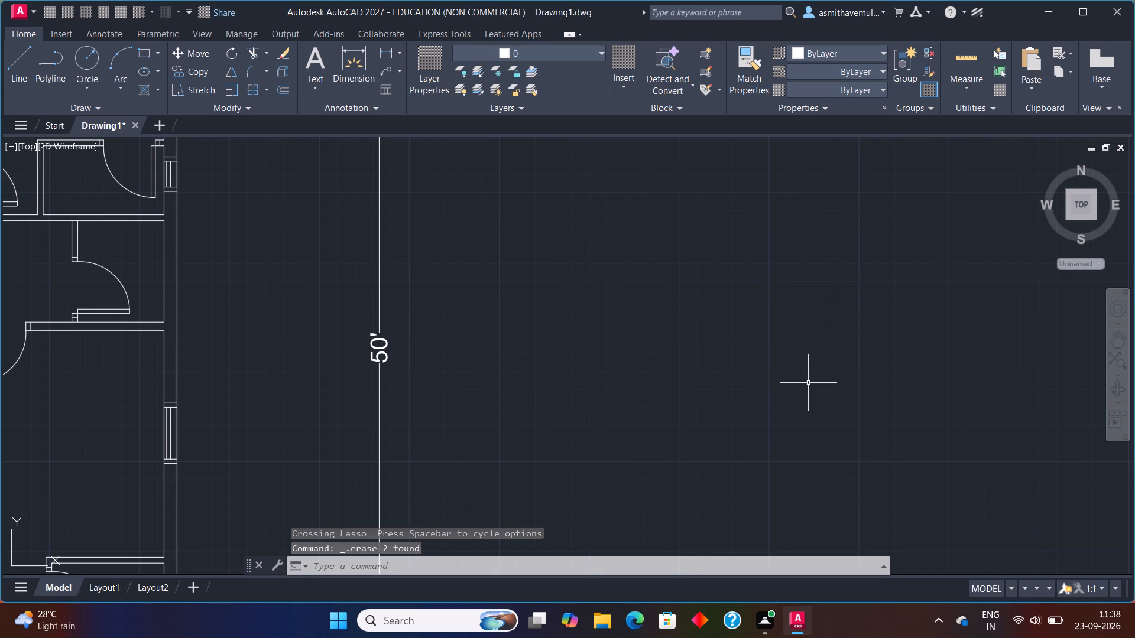
Look over the whole floor plan, from the staircase up to the top rooms, to examine the placed windows and doors.
scroll(761, 421, "down", 2)
middle_click_drag(445, 385, 446, 383)
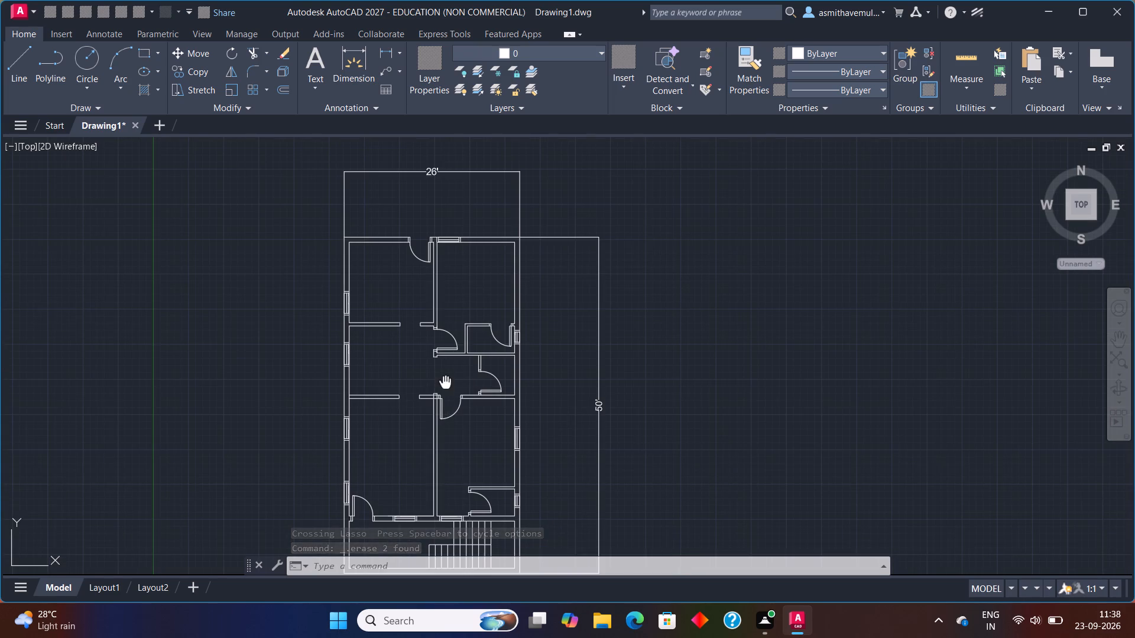
middle_click_drag(446, 383, 828, 208)
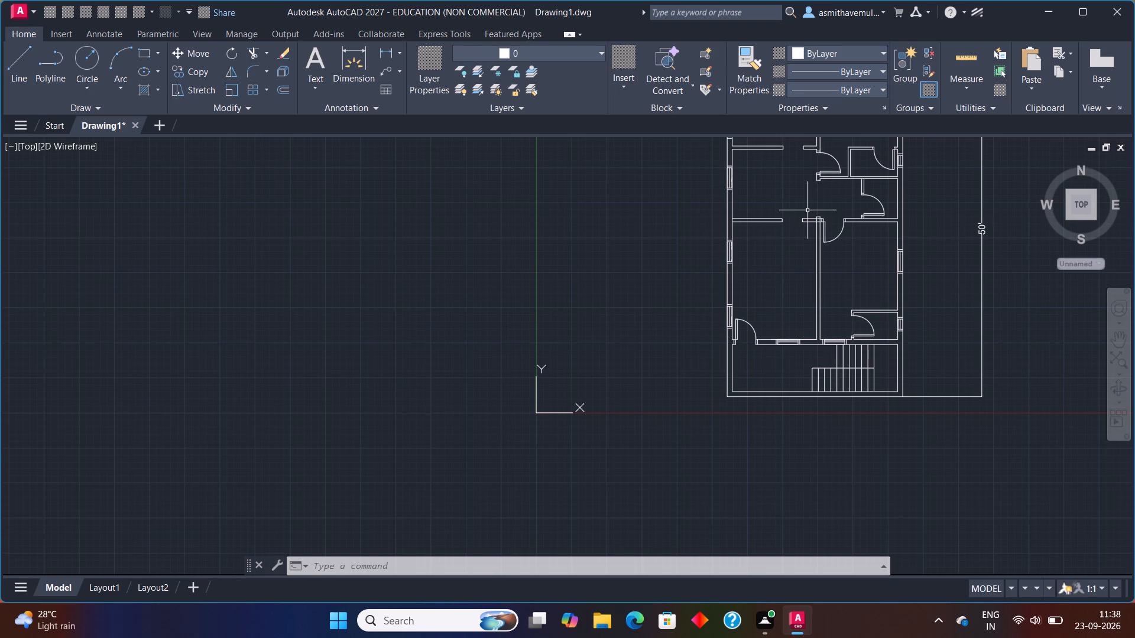
middle_click_drag(792, 377, 532, 458)
scroll(455, 313, "up", 1)
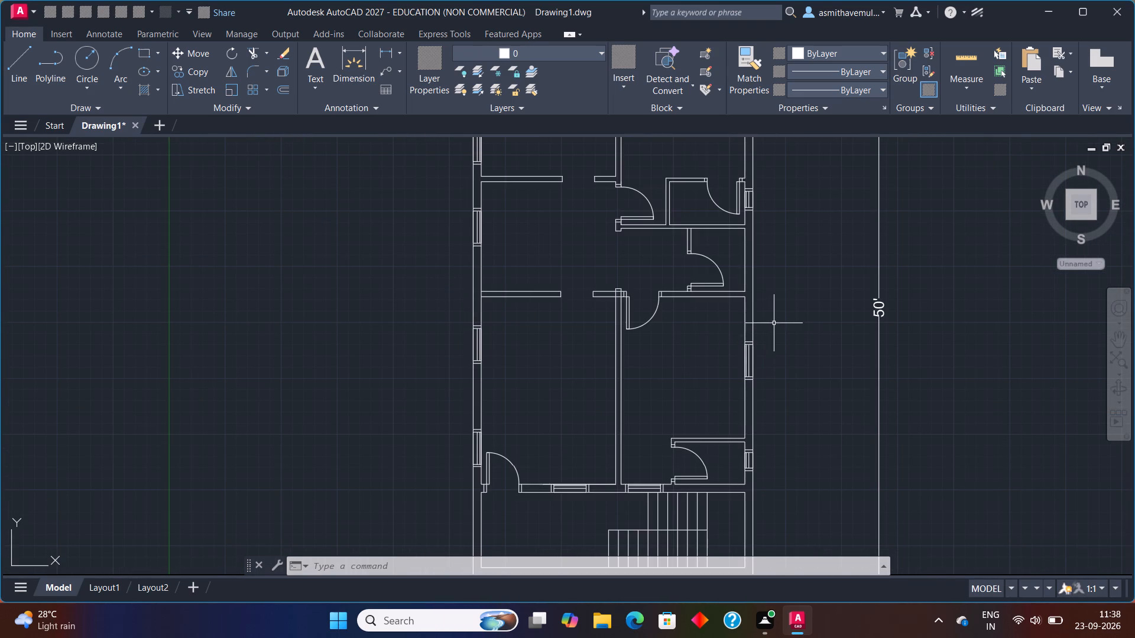
scroll(711, 330, "up", 1)
scroll(704, 360, "down", 1)
middle_click_drag(687, 450, 595, 357)
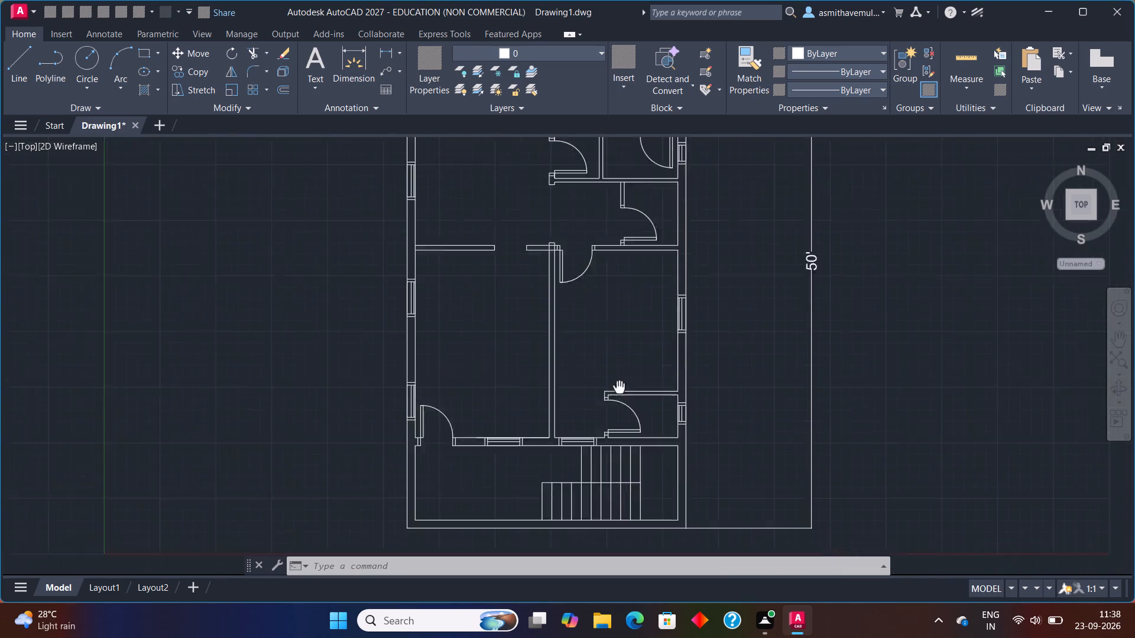
middle_click_drag(595, 357, 556, 313)
middle_click_drag(540, 290, 466, 437)
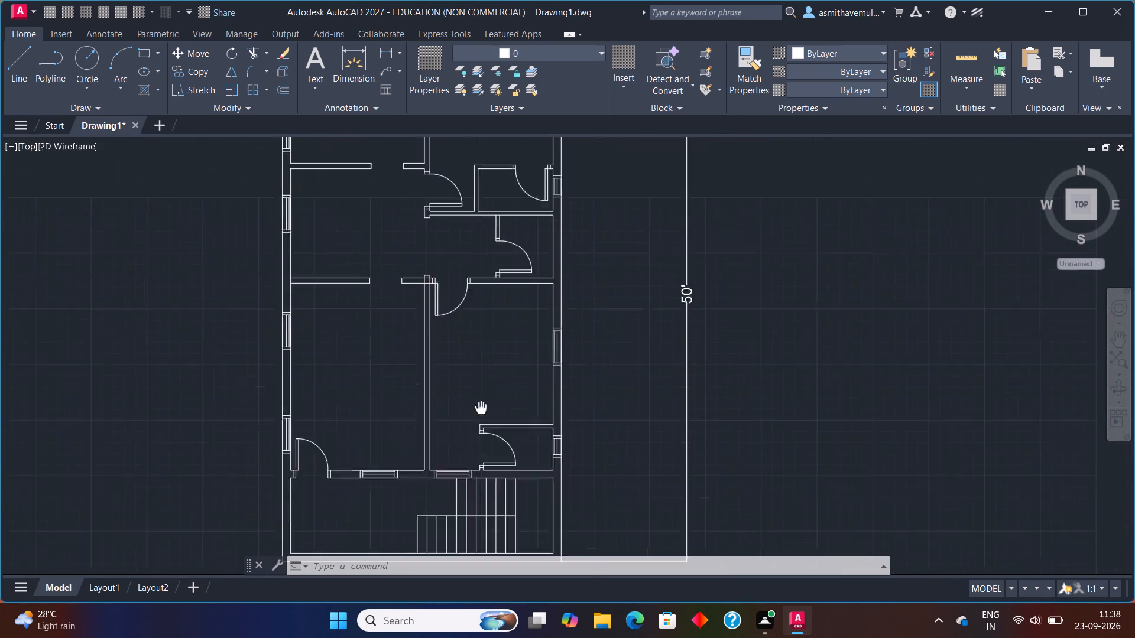
middle_click_drag(466, 437, 443, 491)
middle_click_drag(390, 291, 299, 449)
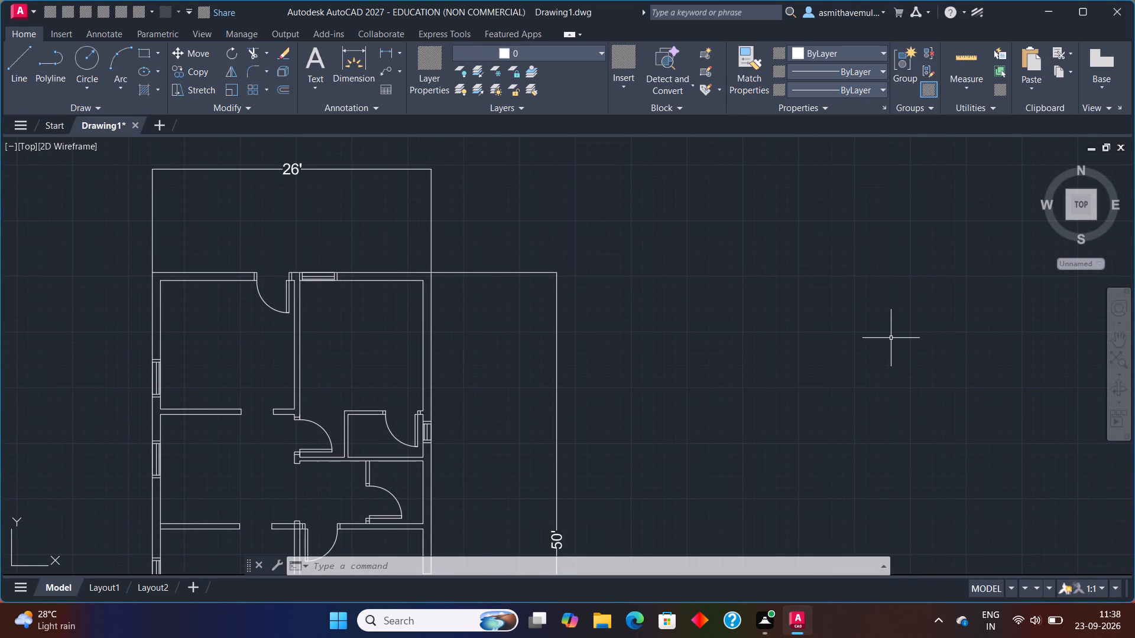
Insert the queen bed, the two roundback sofas and the rectangular table from DesignCenter's Home - Space Planner blocks beside the plan.
key("ctrl+2")
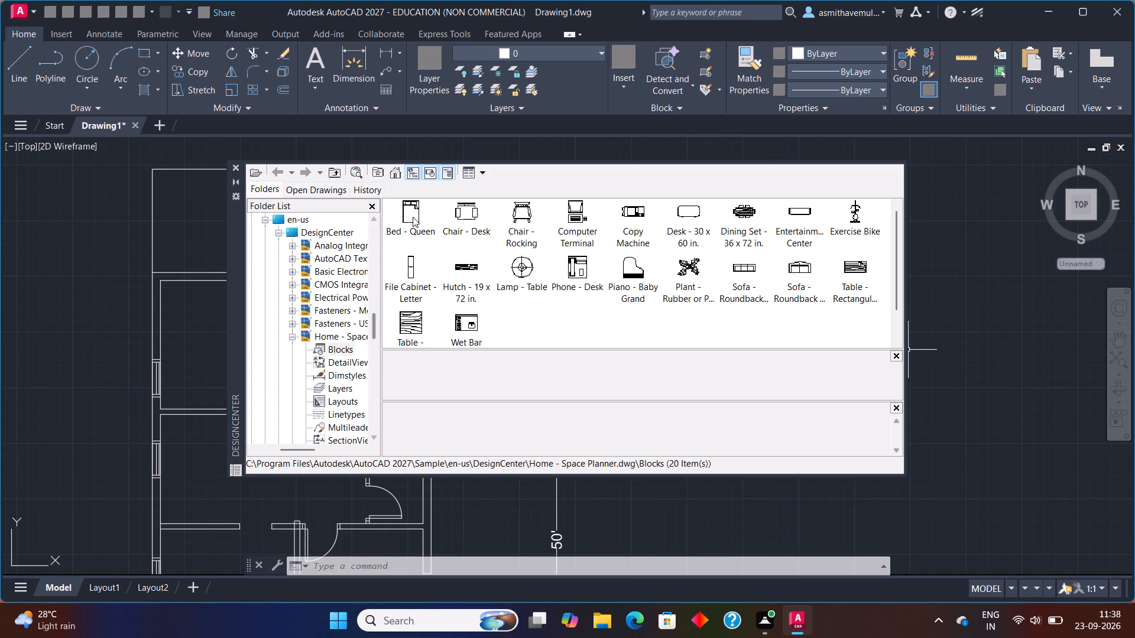
left_click_drag(409, 213, 991, 314)
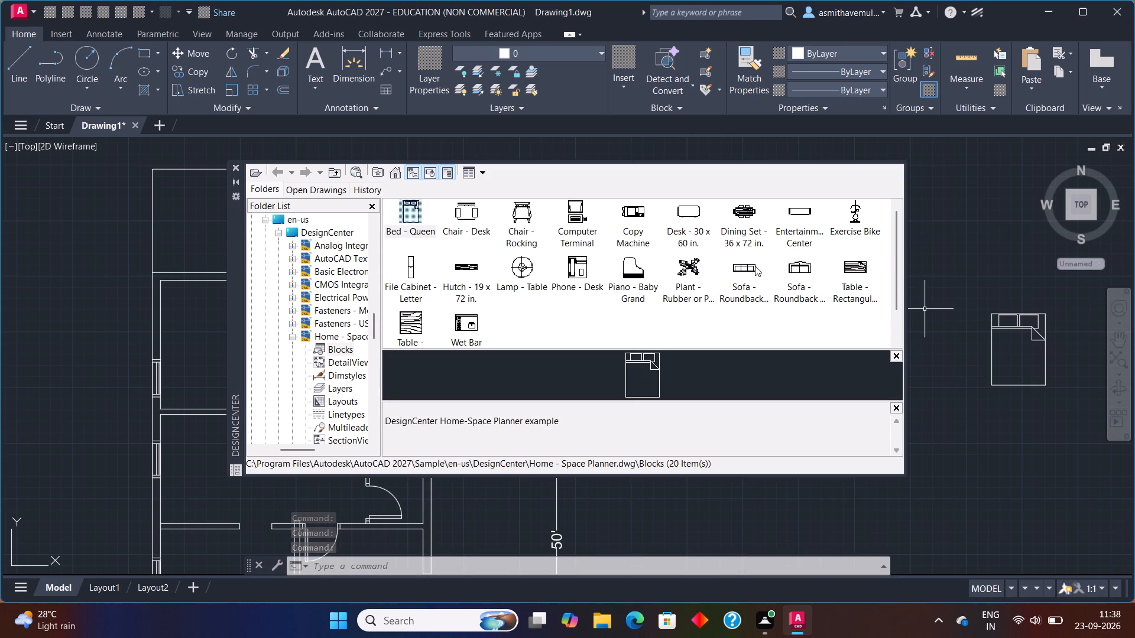
left_click_drag(802, 271, 966, 193)
left_click_drag(742, 267, 1053, 442)
left_click_drag(863, 268, 946, 366)
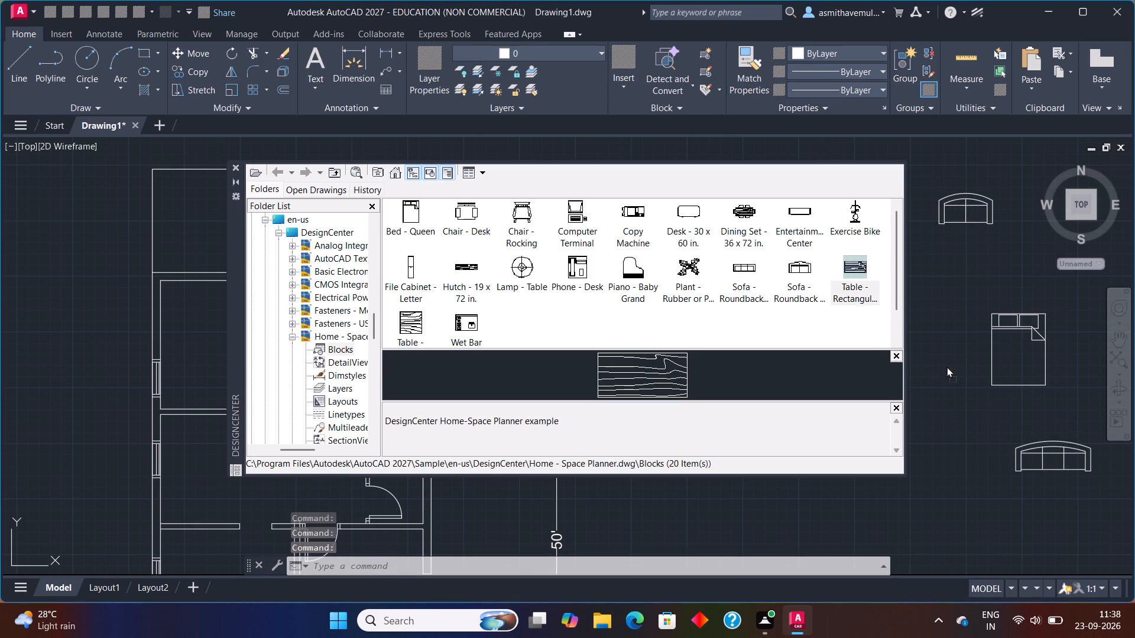
left_click_drag(946, 366, 952, 412)
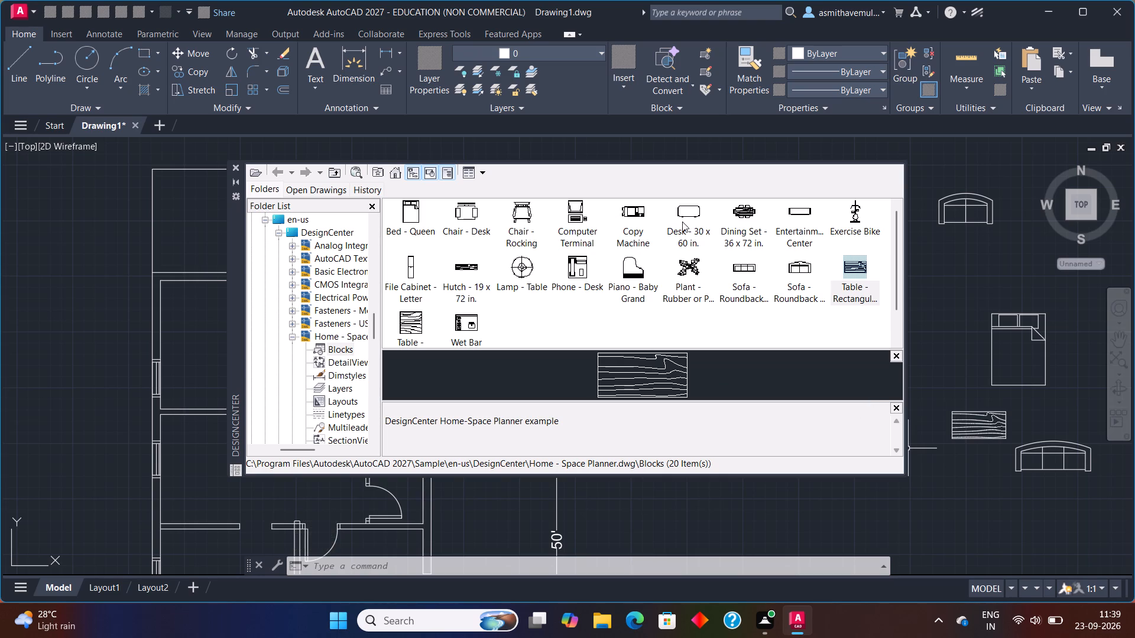
Insert the 36 x 72 in. dining set, the computer terminal and the 30 x 60 in. desk beside the other furniture.
left_click_drag(748, 214, 965, 156)
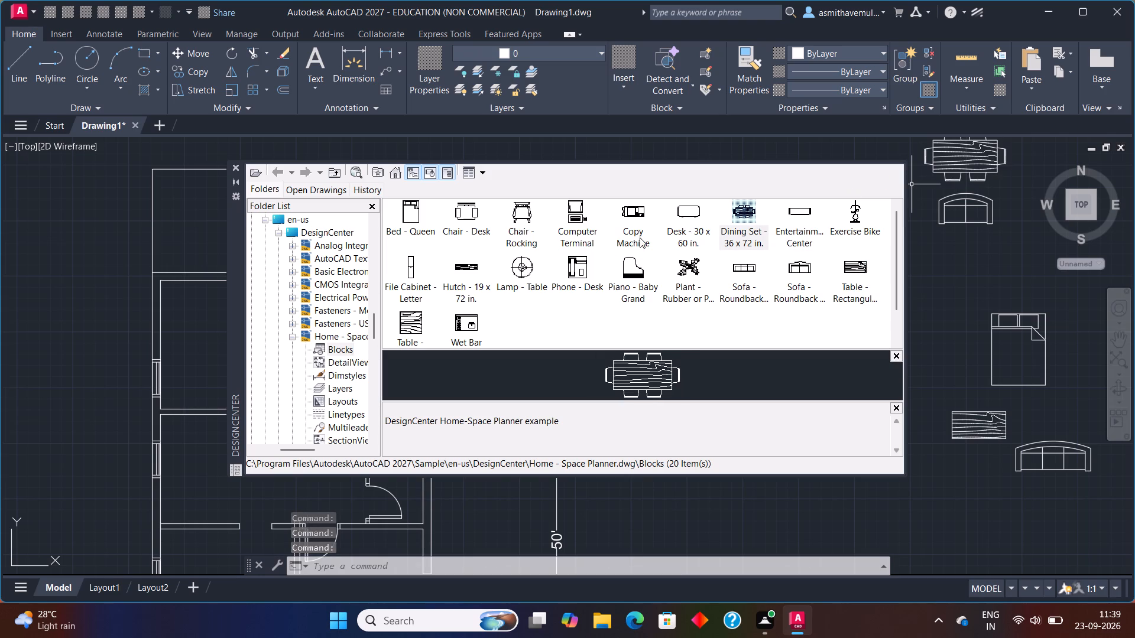
left_click_drag(573, 216, 586, 230)
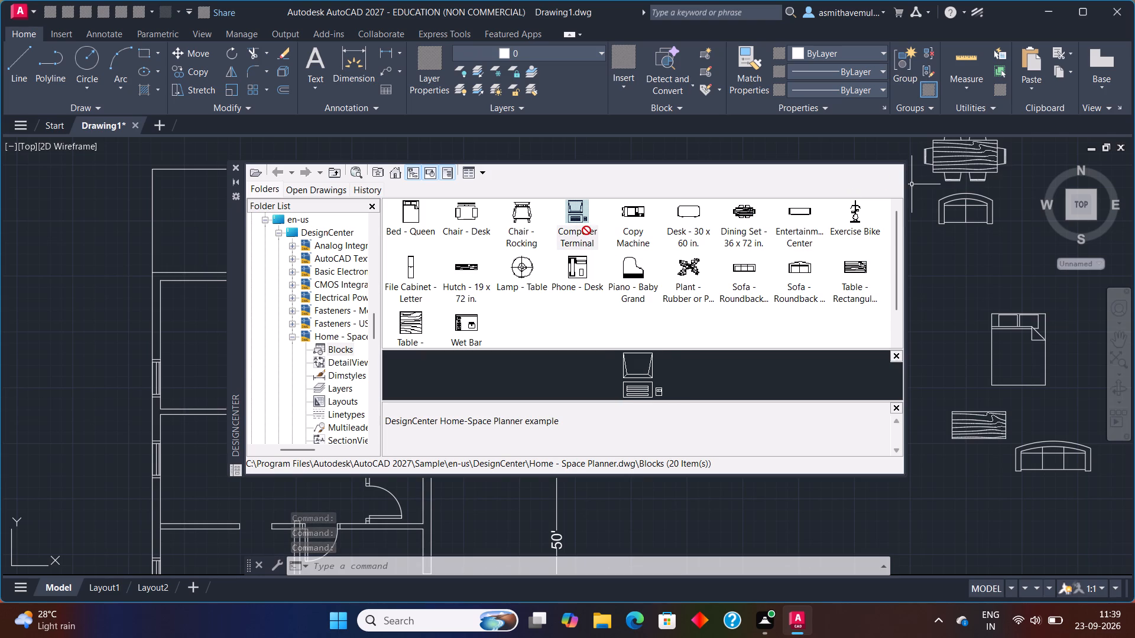
left_click_drag(586, 230, 977, 527)
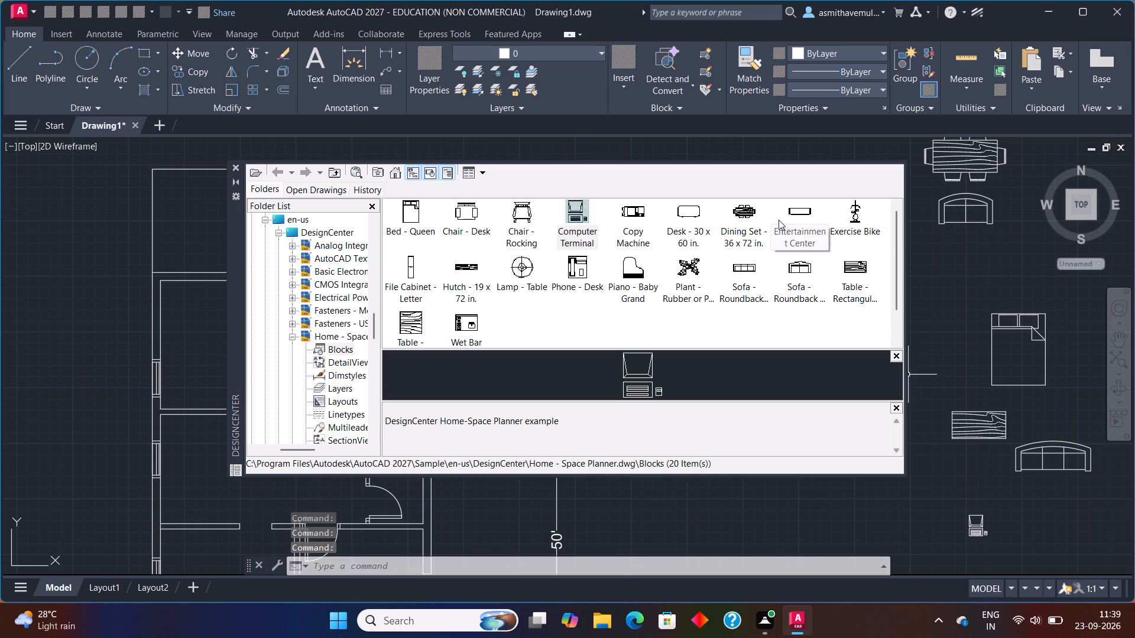
left_click_drag(680, 222, 895, 513)
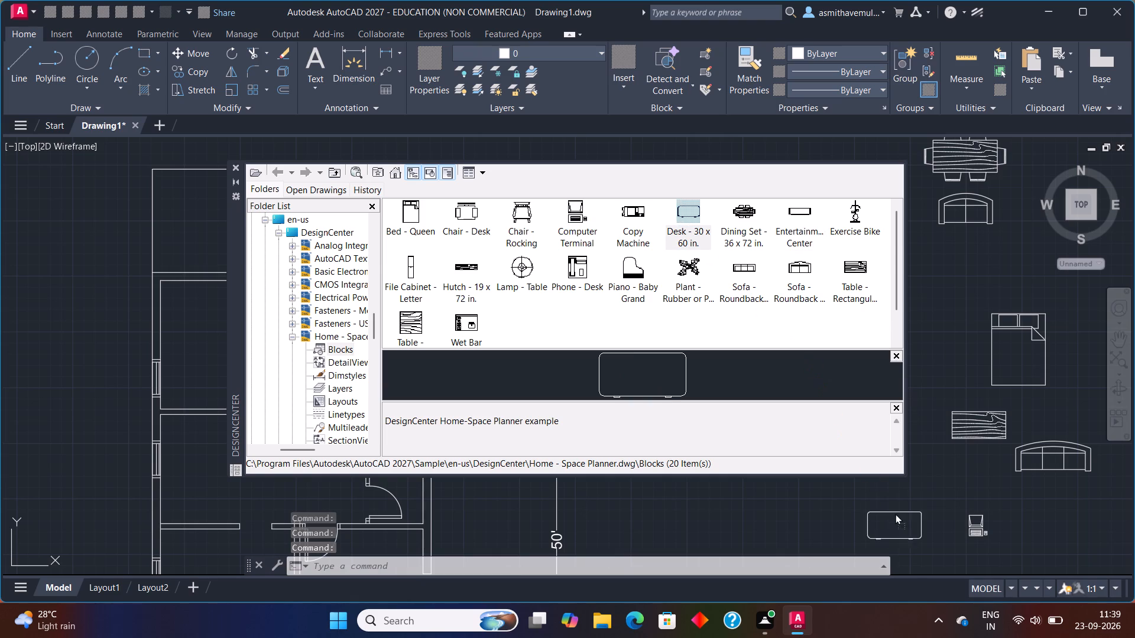
left_click_drag(895, 513, 894, 514)
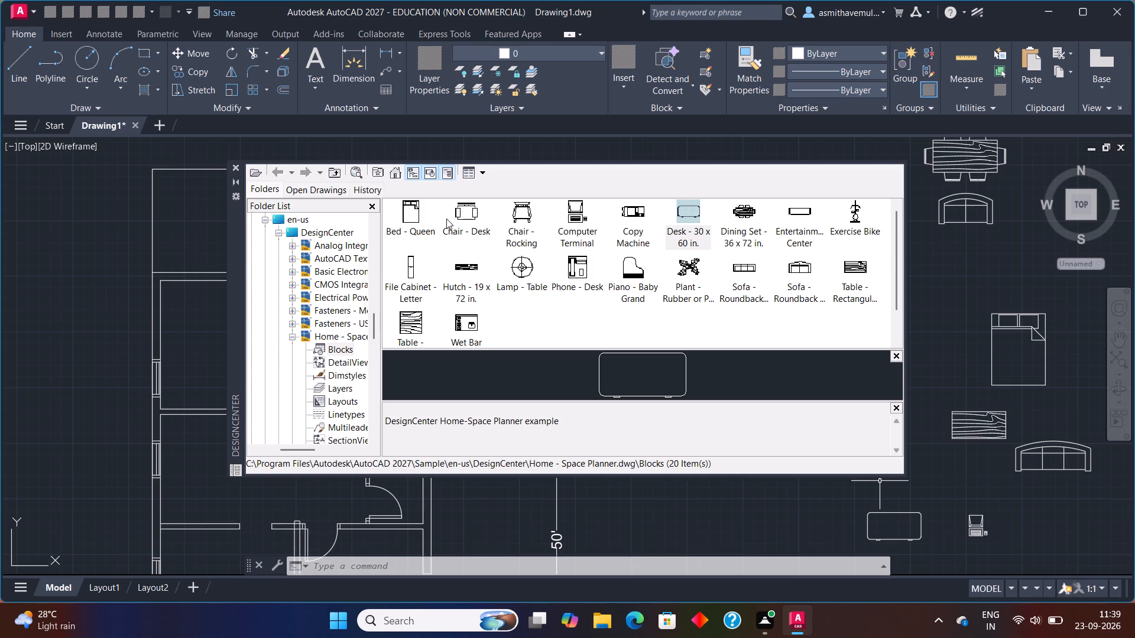
Open the Blocks collection of the sample drawing Kitchens.dwg in DesignCenter's en-us folder.
left_click(397, 173)
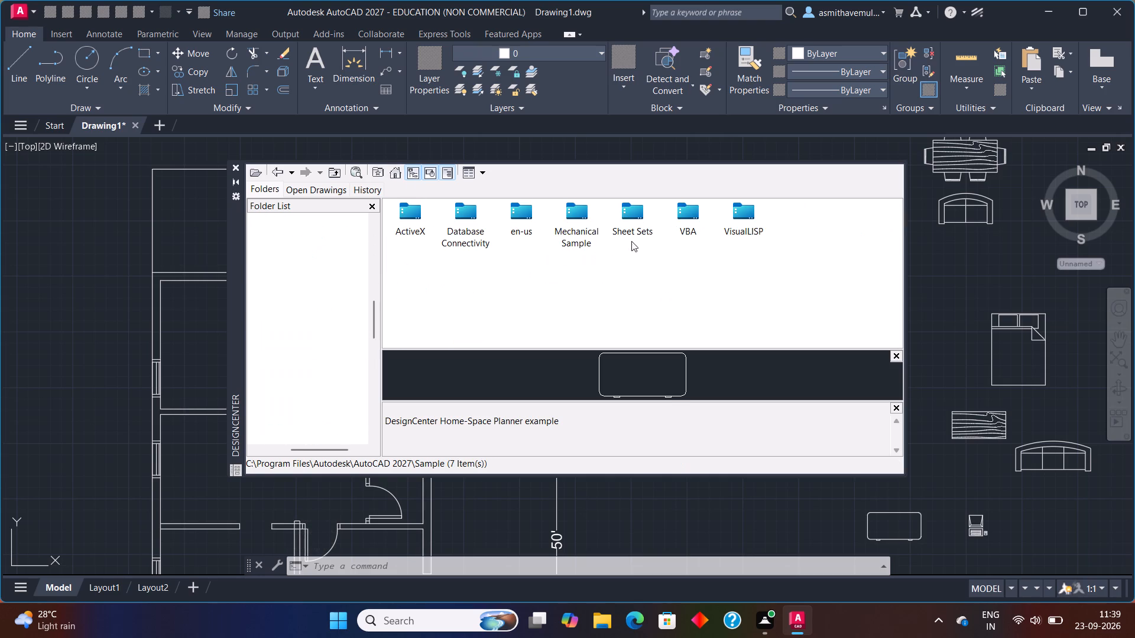
double_click(531, 226)
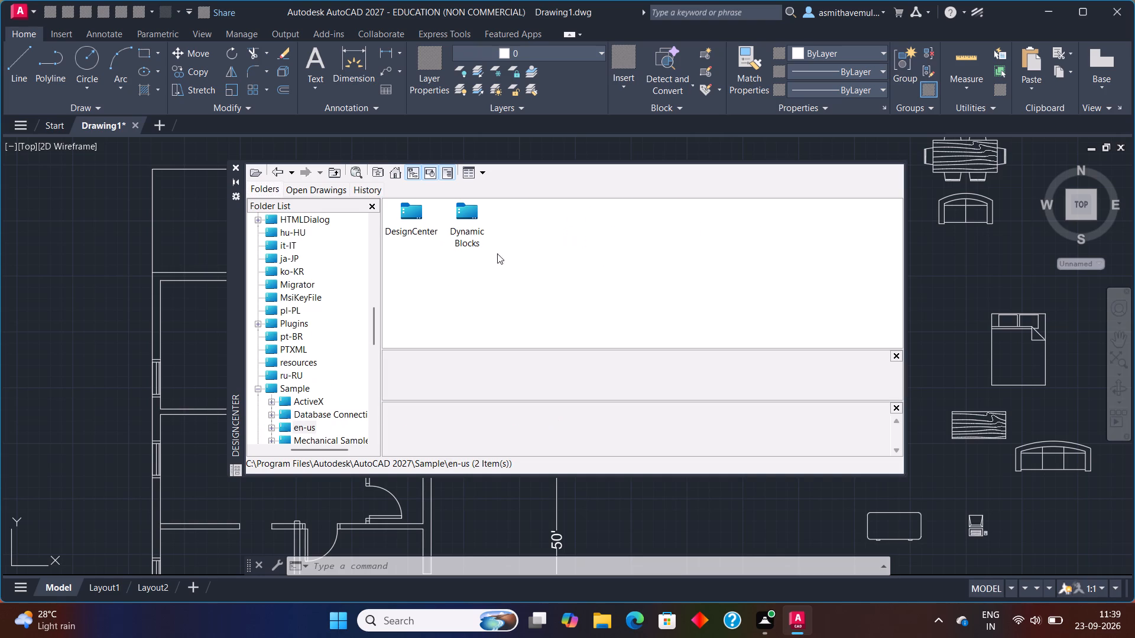
double_click(400, 217)
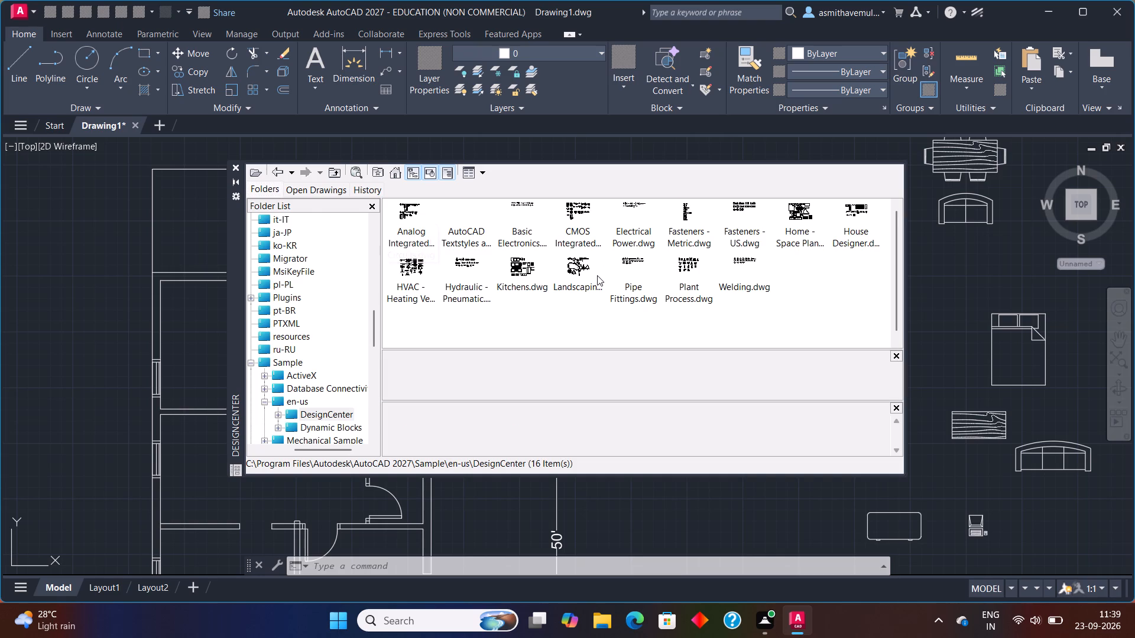
scroll(600, 275, "up", 1)
left_click(518, 286)
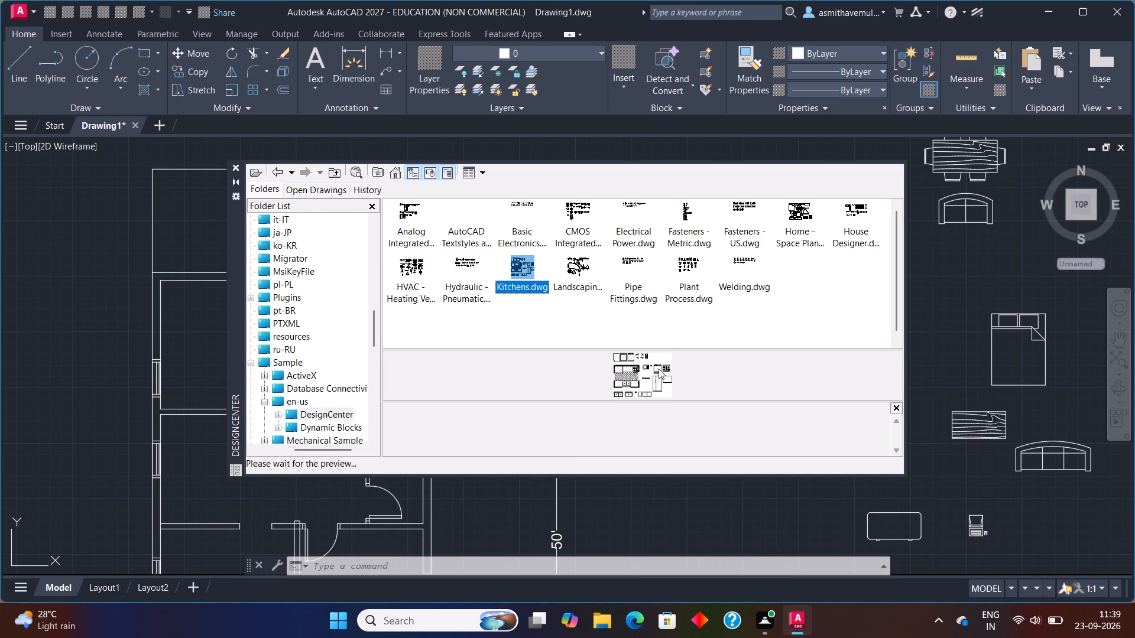
left_click_drag(633, 373, 848, 396)
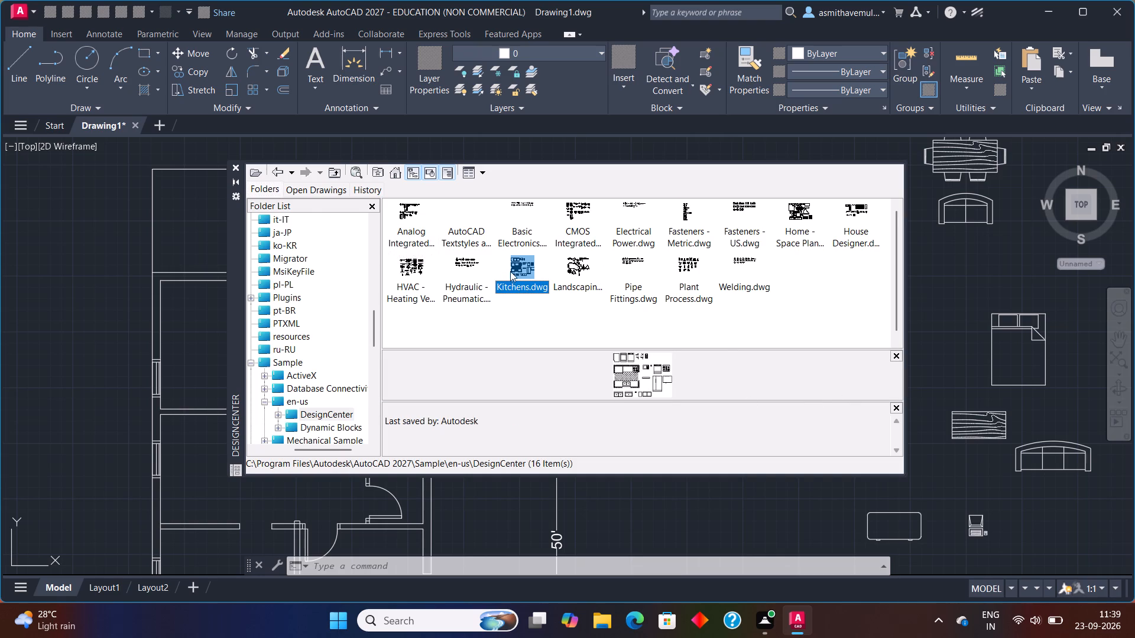
double_click(514, 264)
double_click(518, 268)
double_click(520, 289)
left_click_drag(633, 379, 1027, 377)
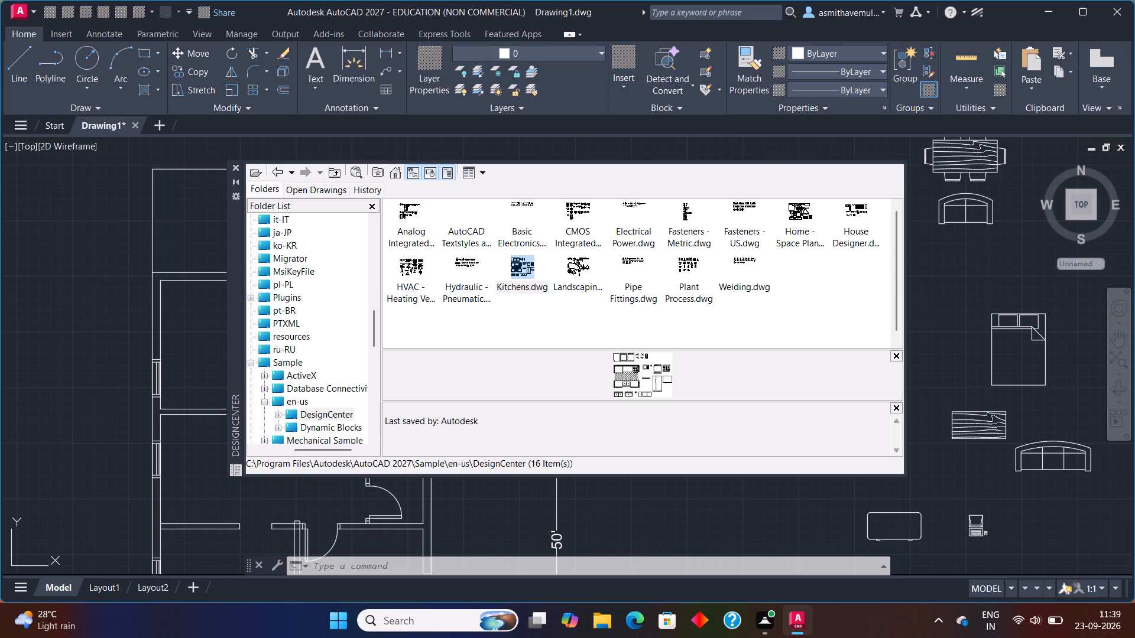
double_click(512, 272)
double_click(398, 219)
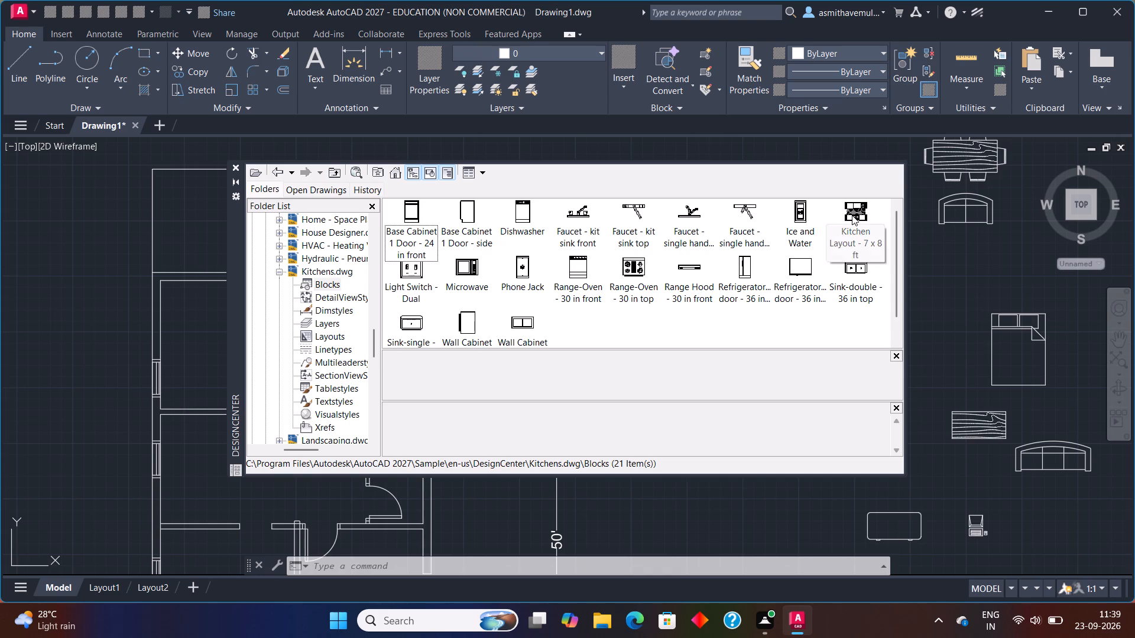
Insert the Kitchen Layout - 7 x 8 ft block in the empty space beside the 50' dimension and close DesignCenter.
left_click_drag(852, 215, 705, 538)
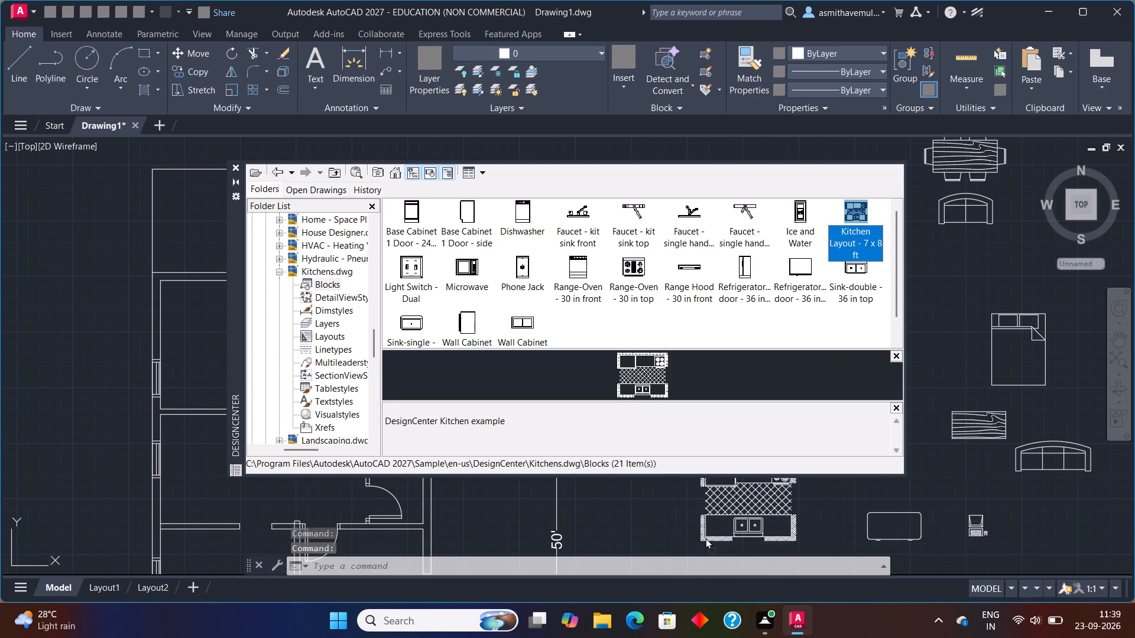
left_click_drag(705, 538, 705, 537)
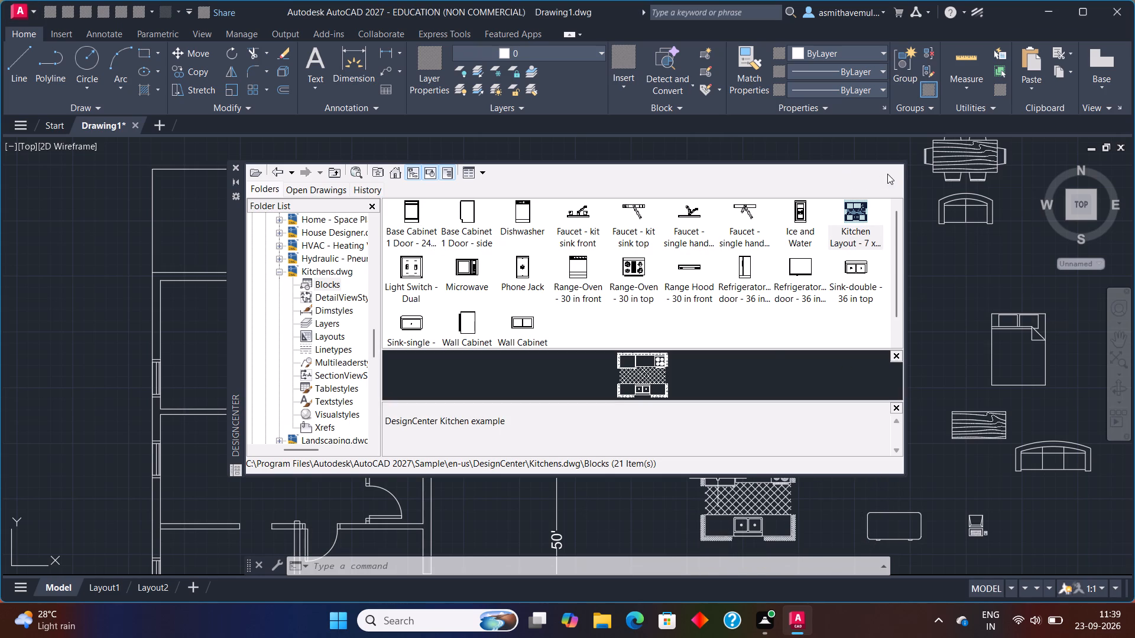
left_click(237, 168)
Rotate the kitchen layout block 90° counterclockwise about its lower-right corner.
middle_click_drag(570, 315, 577, 316)
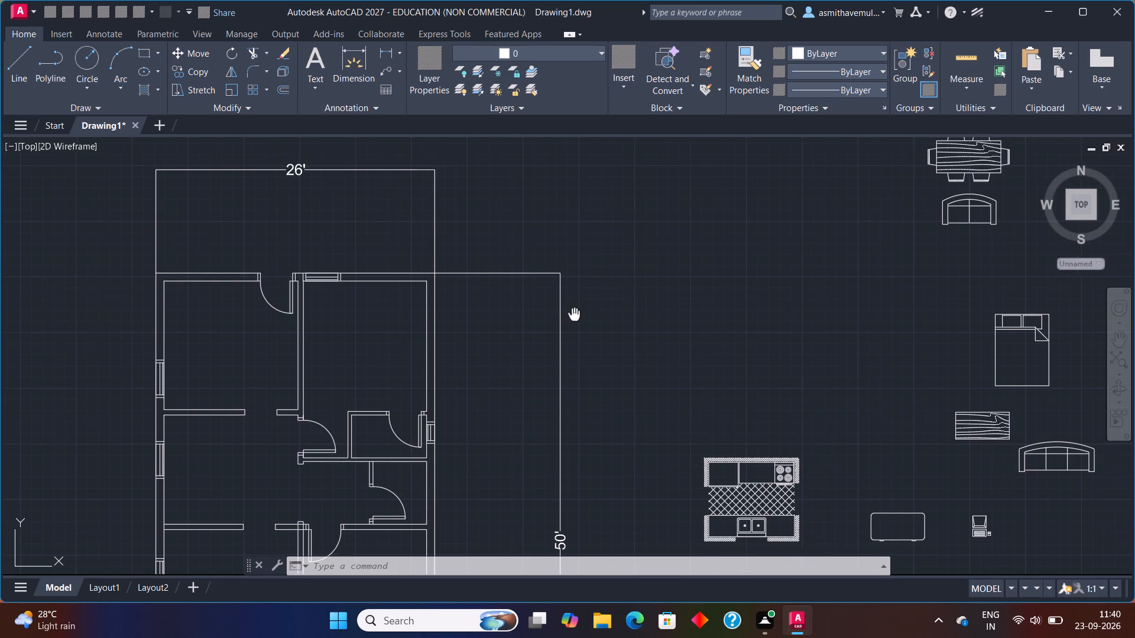
middle_click_drag(577, 316, 619, 191)
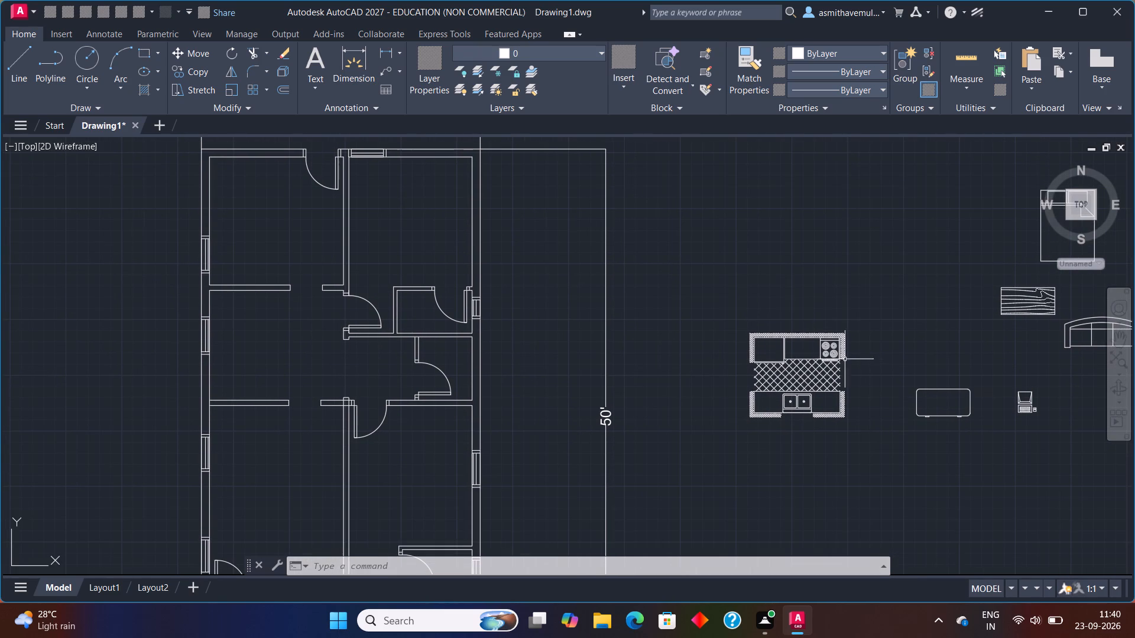
left_click_drag(898, 319, 850, 312)
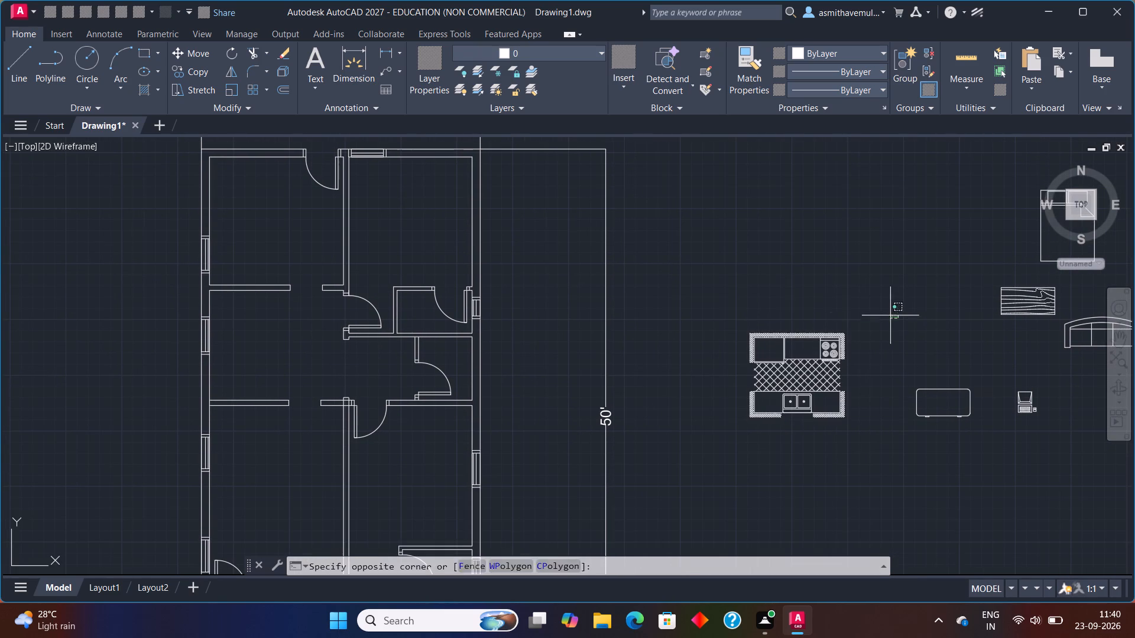
left_click_drag(850, 312, 799, 473)
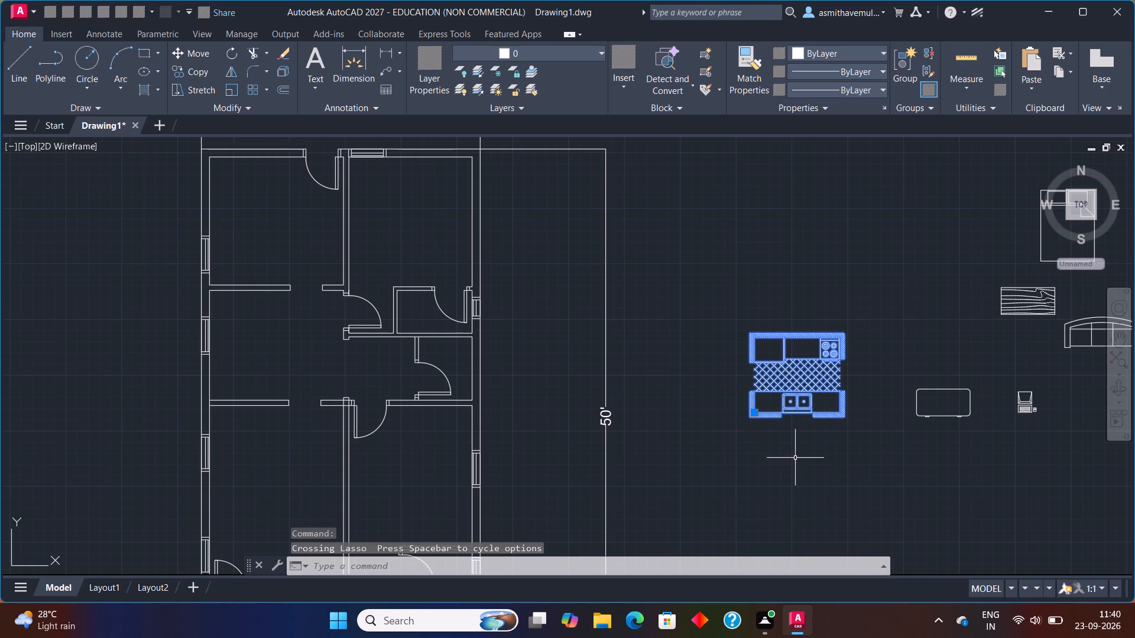
key("r")
key("o")
key("Return")
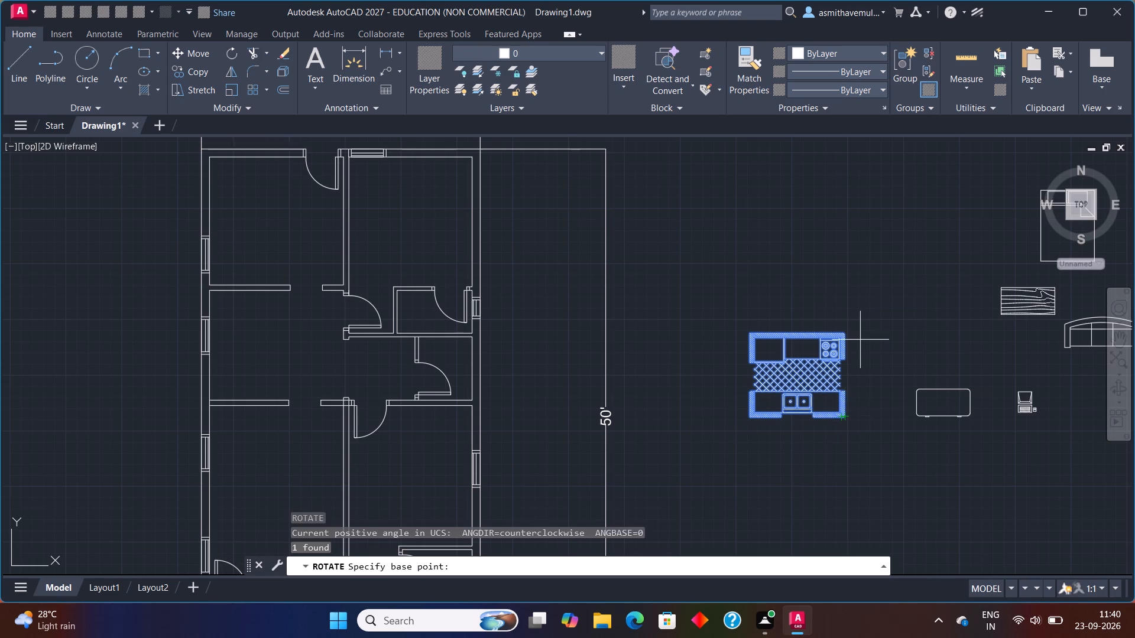
left_click(848, 422)
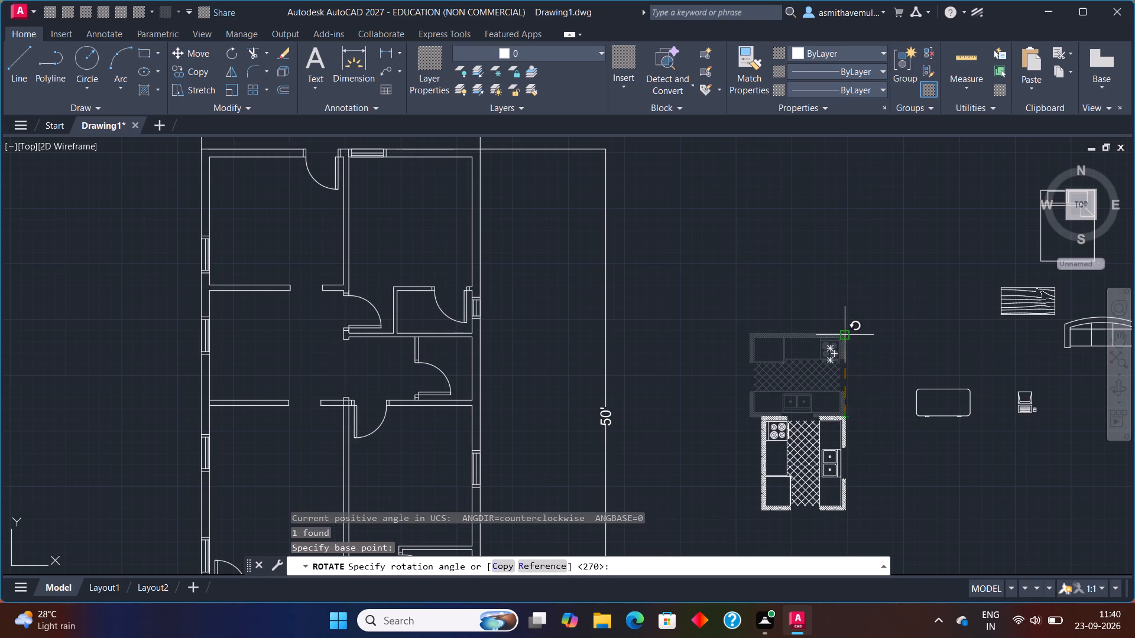
left_click(846, 333)
Move the rotated kitchen layout into the plan's upper-left room, against the room's top-left corner.
left_click_drag(858, 422, 741, 535)
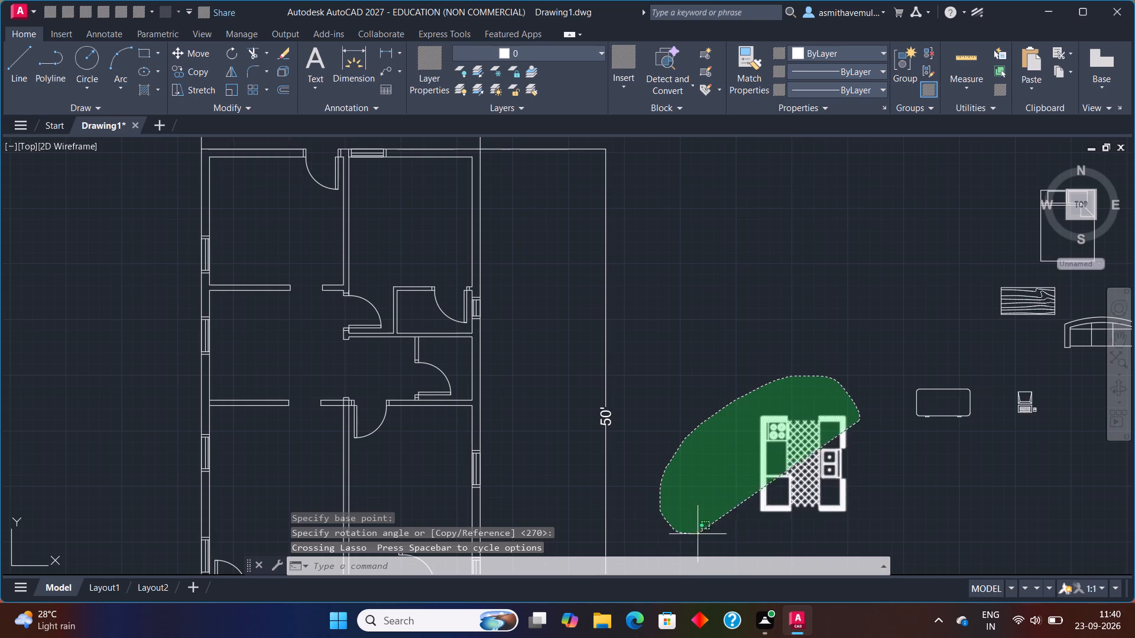
left_click_drag(741, 535, 873, 515)
key("m")
key("Return")
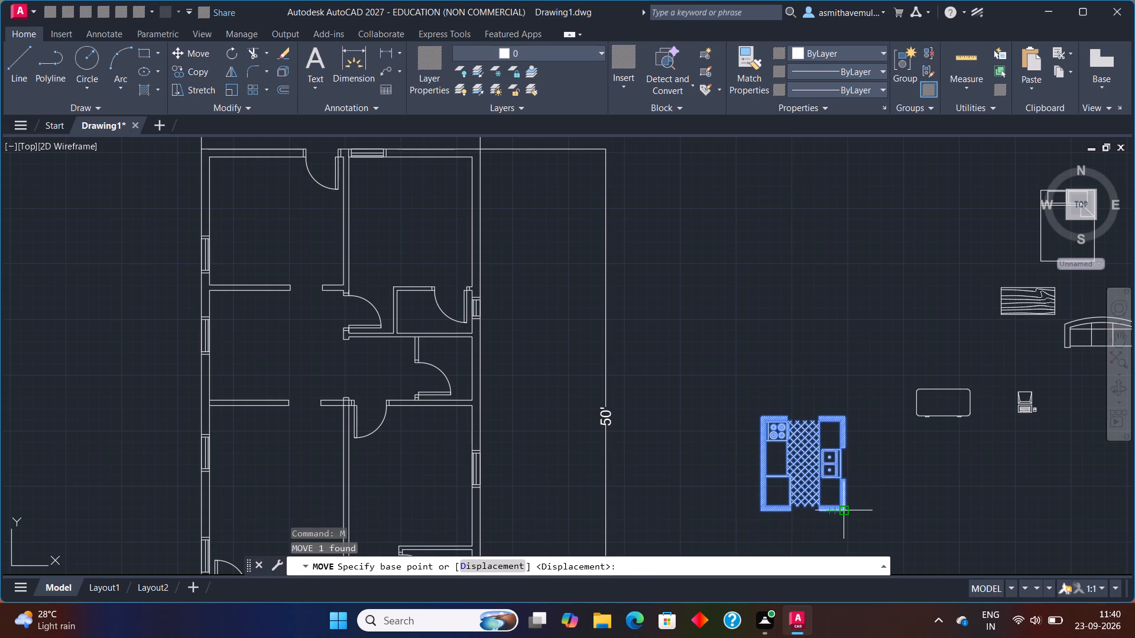
left_click(846, 513)
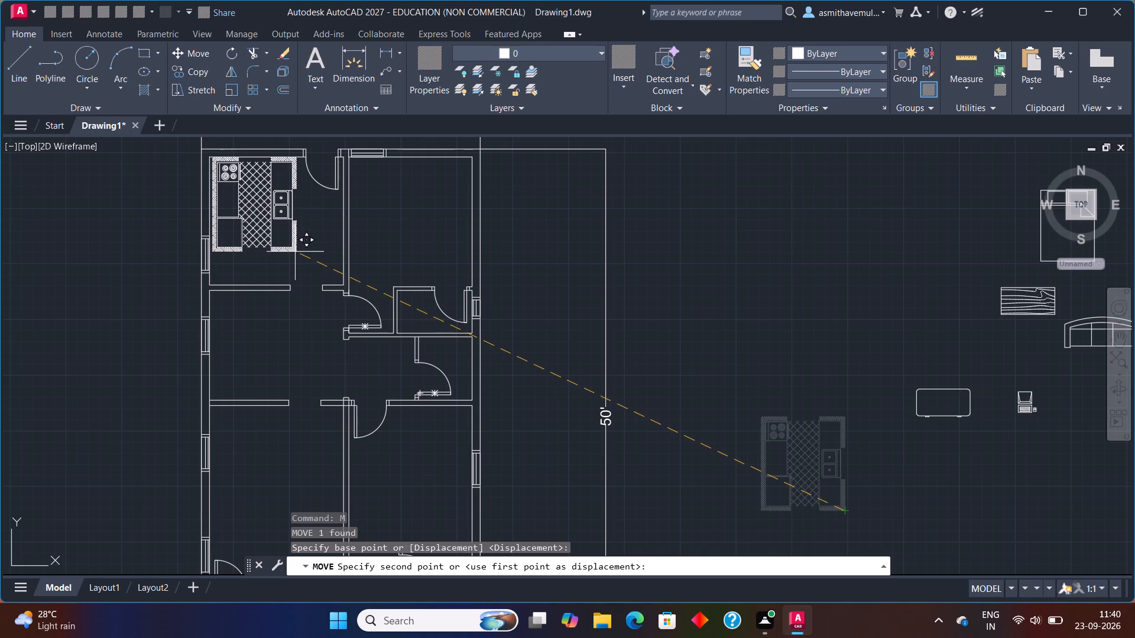
left_click(293, 252)
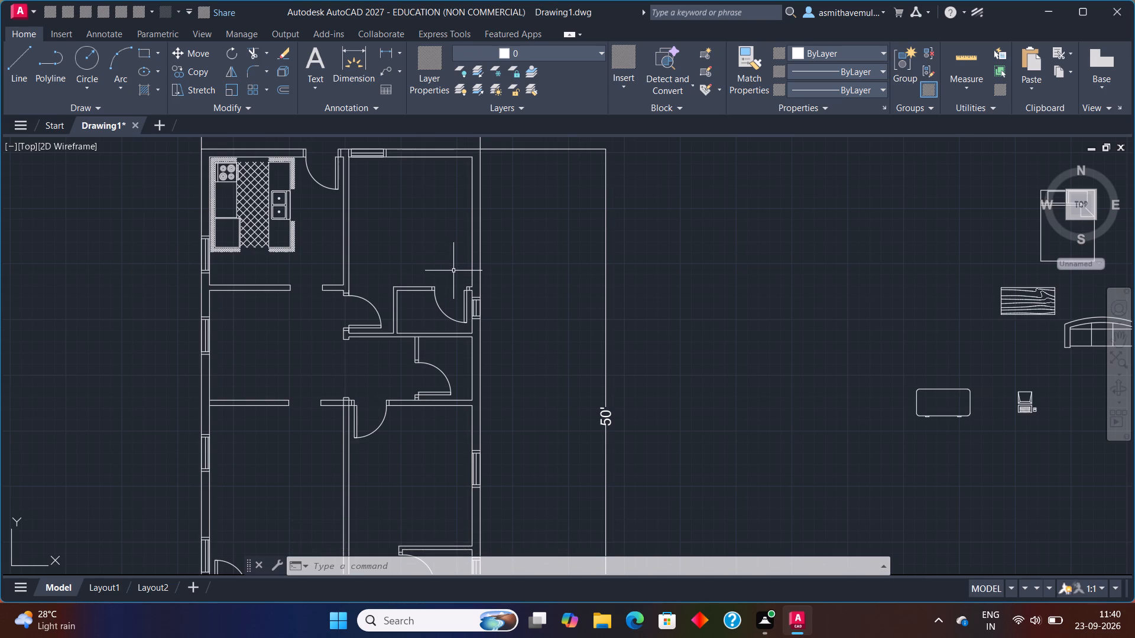
Move the queen bed away from the other furniture into the empty space nearer the 50' dimension.
scroll(871, 285, "up", 1)
middle_click_drag(871, 285, 862, 288)
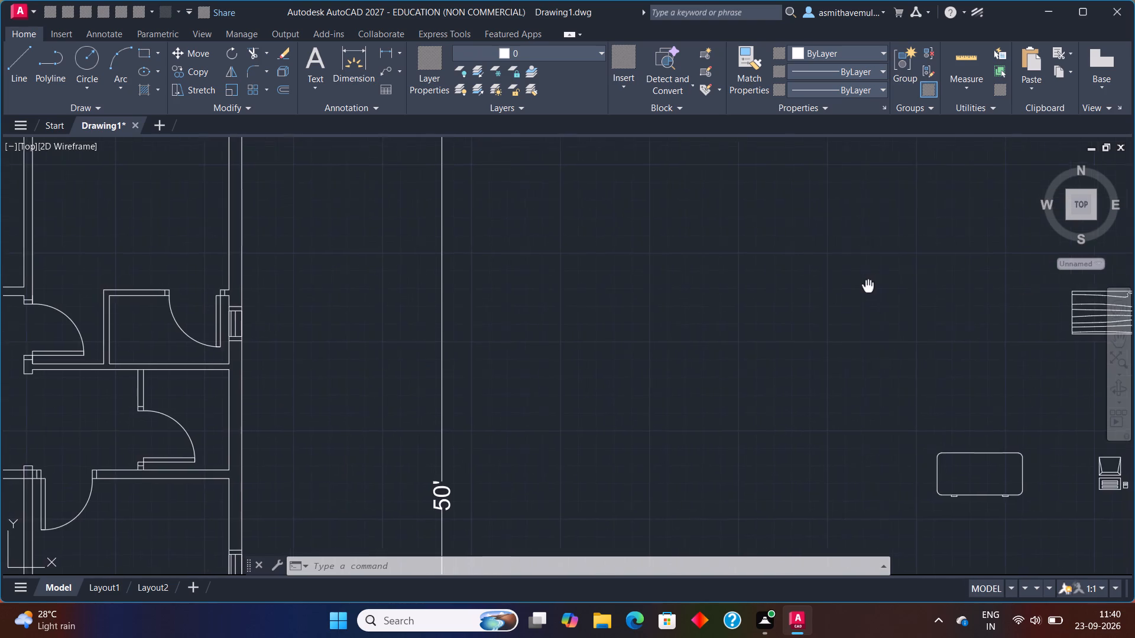
middle_click_drag(862, 288, 738, 314)
scroll(728, 313, "down", 1)
left_click_drag(963, 287, 925, 213)
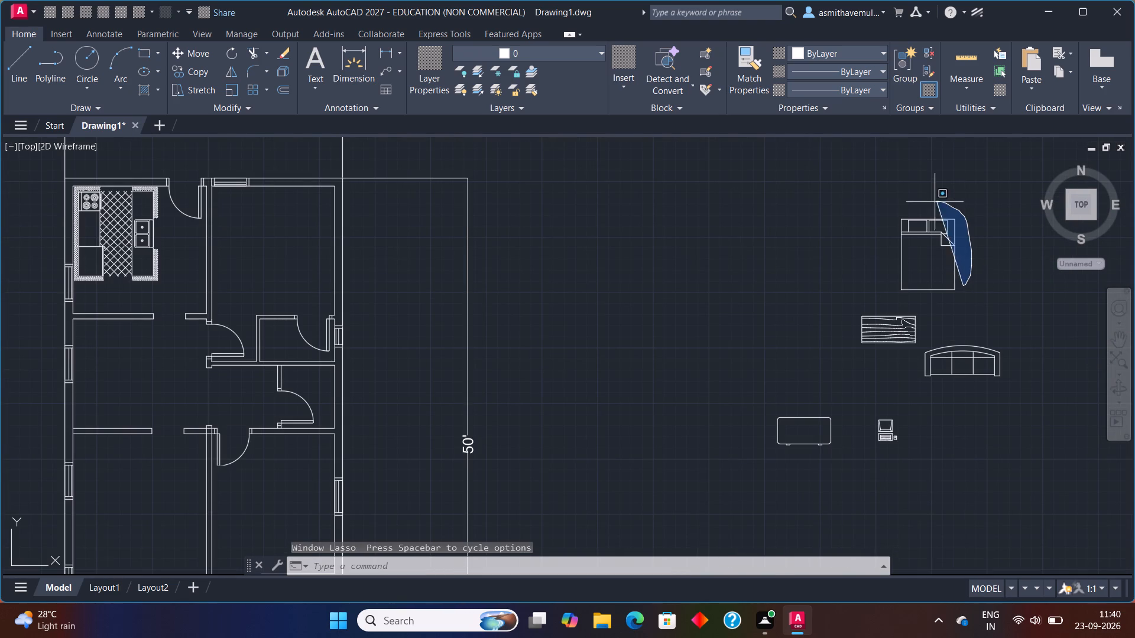
left_click_drag(925, 213, 897, 285)
left_click_drag(987, 246, 951, 306)
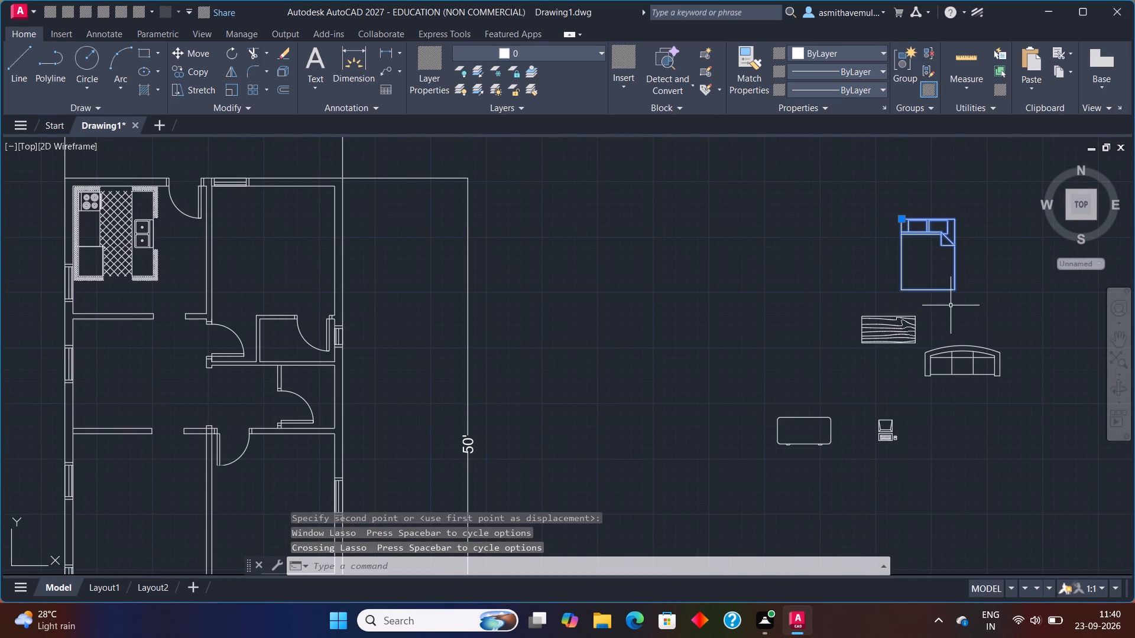
key("m")
key("Return")
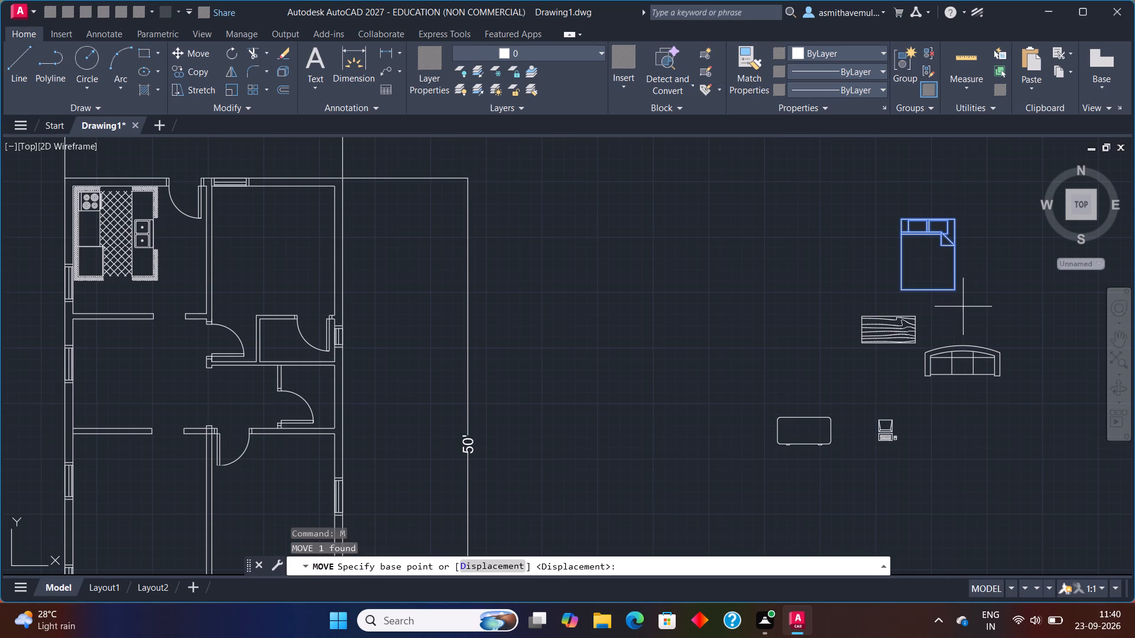
left_click(958, 291)
left_click(649, 325)
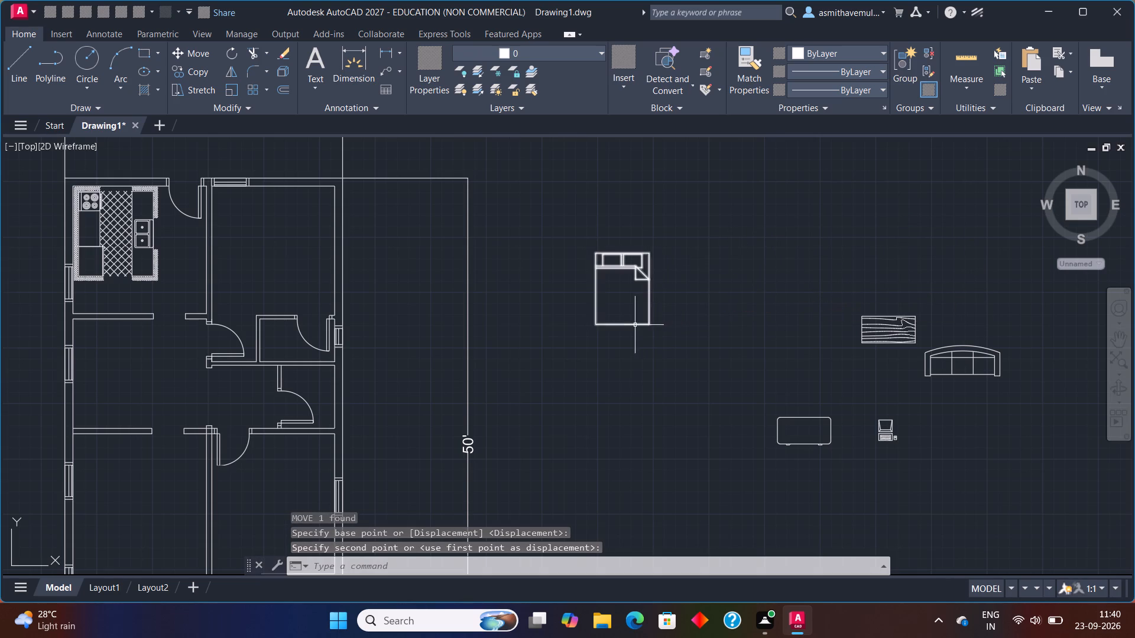
Scale the queen bed up freehand from its lower-right corner.
scroll(613, 317, "up", 1)
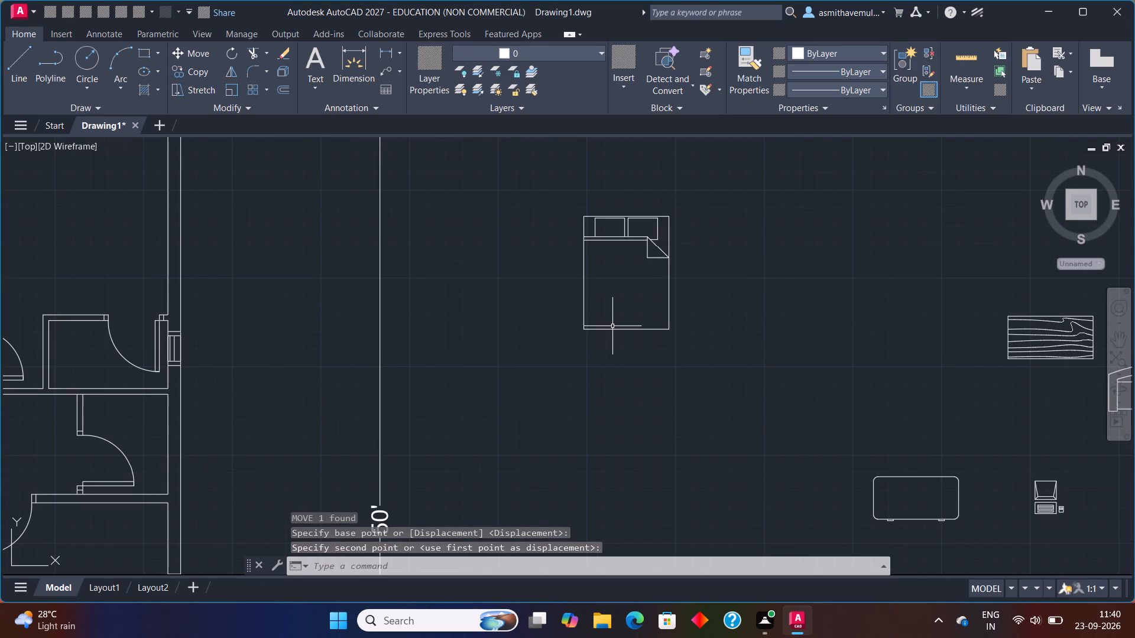
key("s")
type("CA")
key("l")
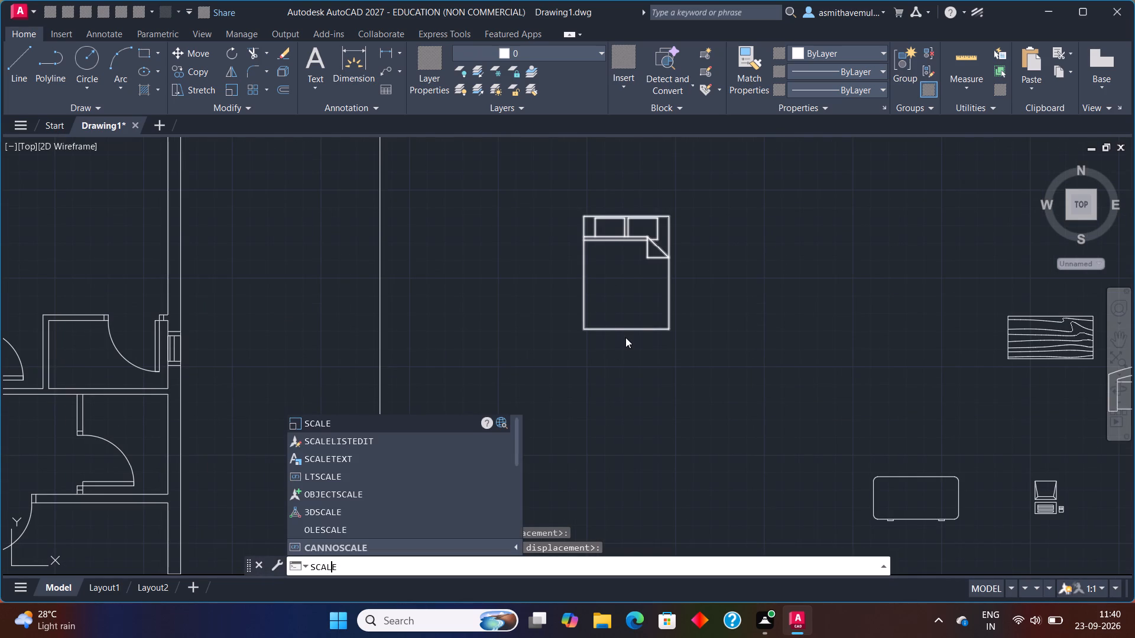
key("e")
key("Return")
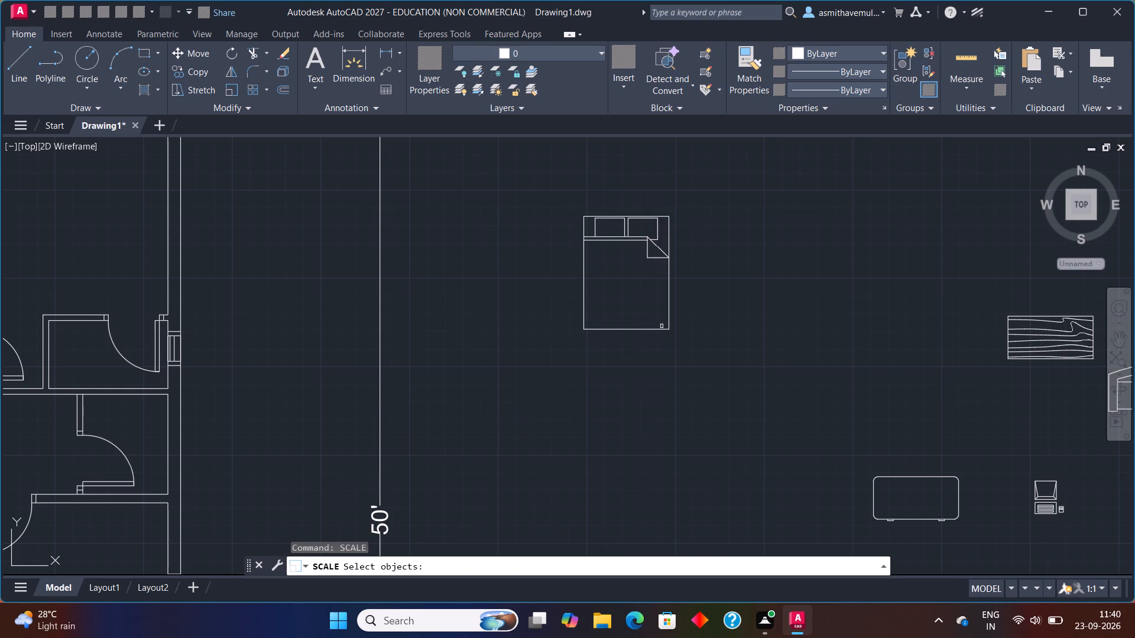
left_click_drag(683, 188, 674, 463)
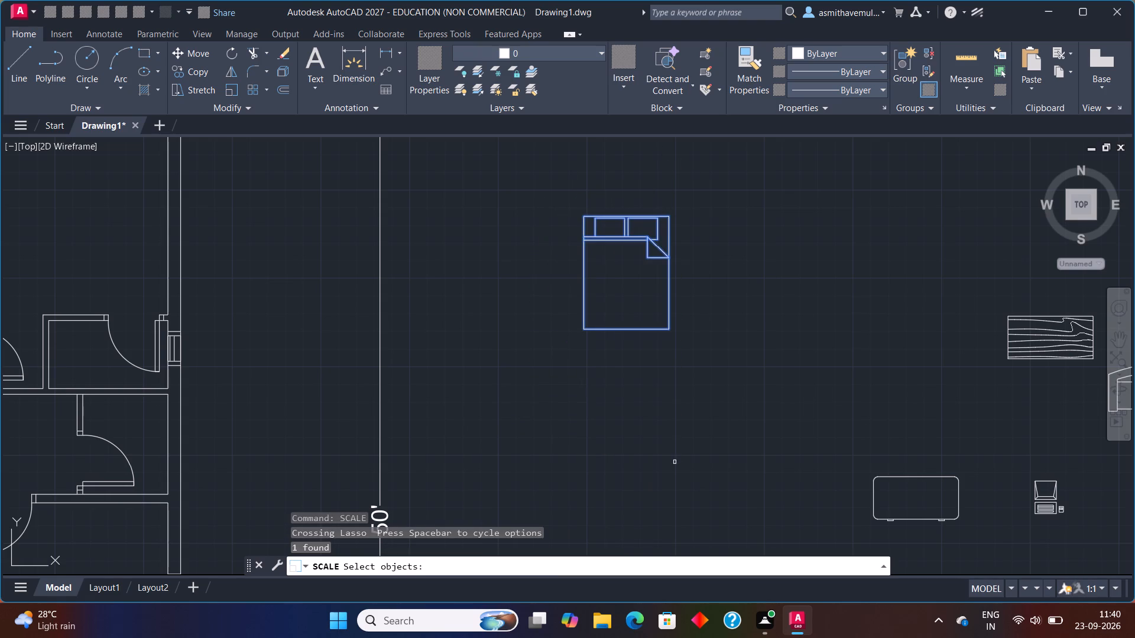
key("Return")
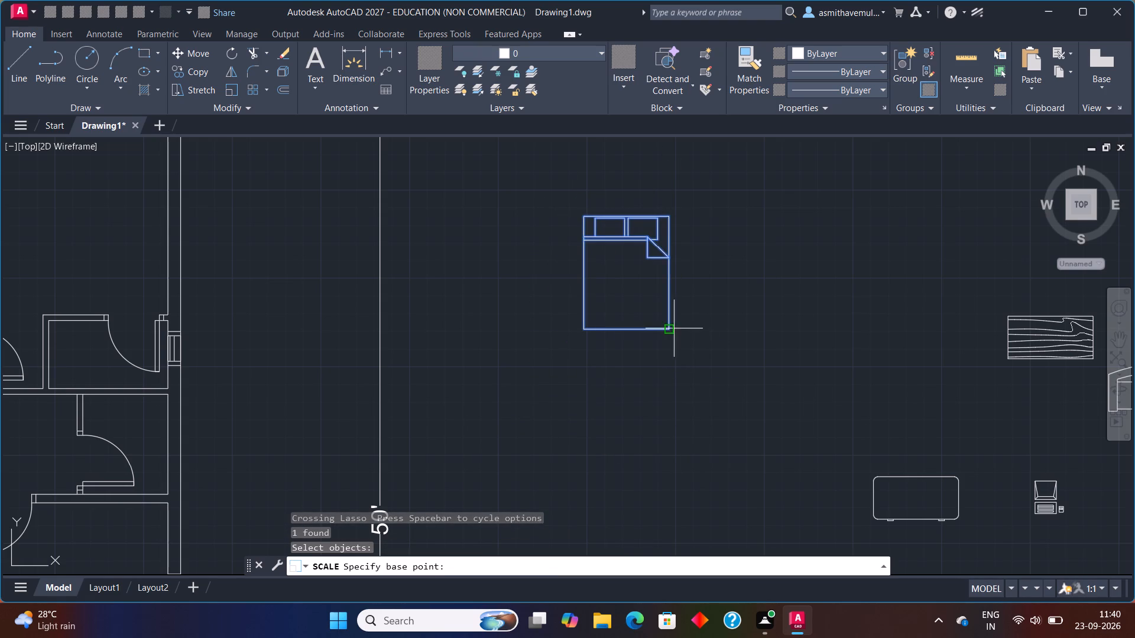
left_click(672, 327)
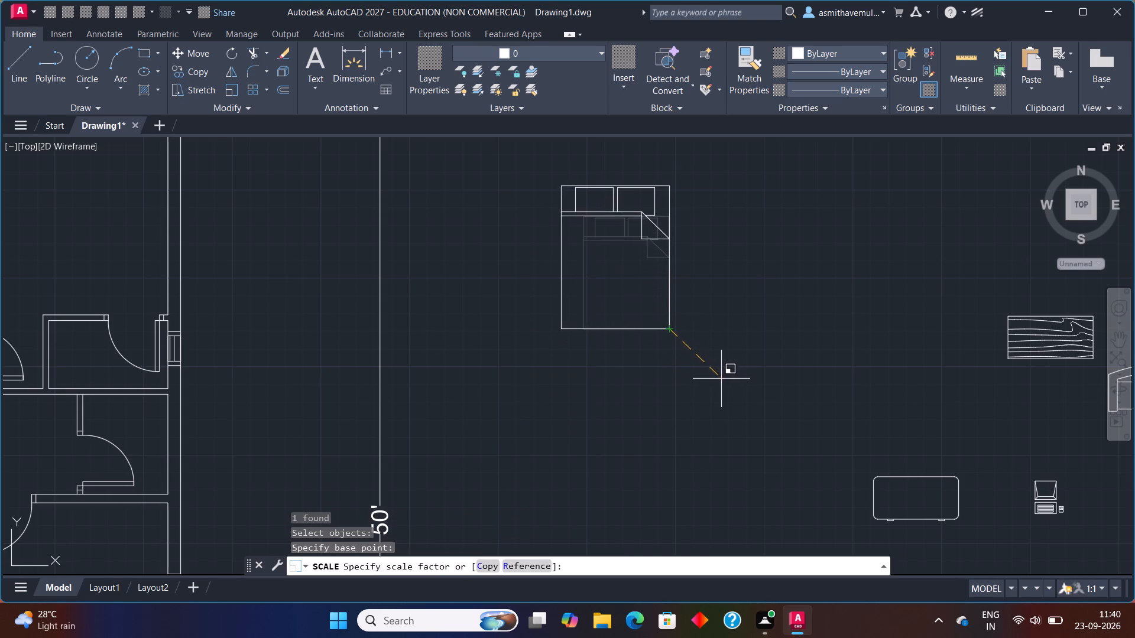
left_click(727, 384)
Rotate the enlarged bed 90° clockwise about its lower-right corner so the pillows face right.
left_click_drag(731, 292, 572, 424)
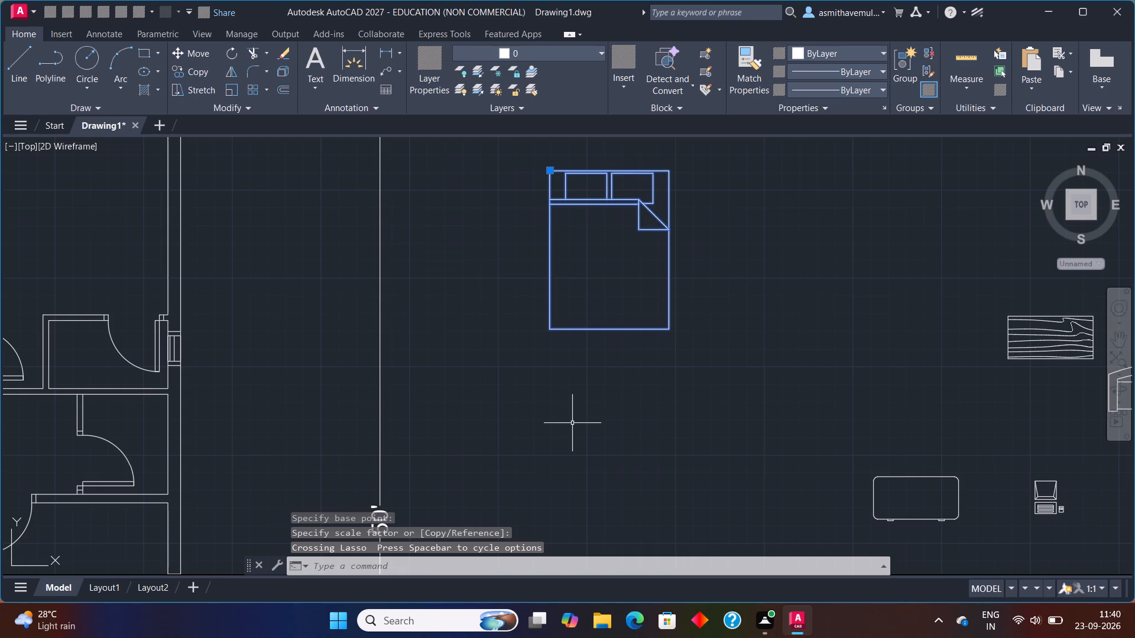
key("r")
key("o")
key("Return")
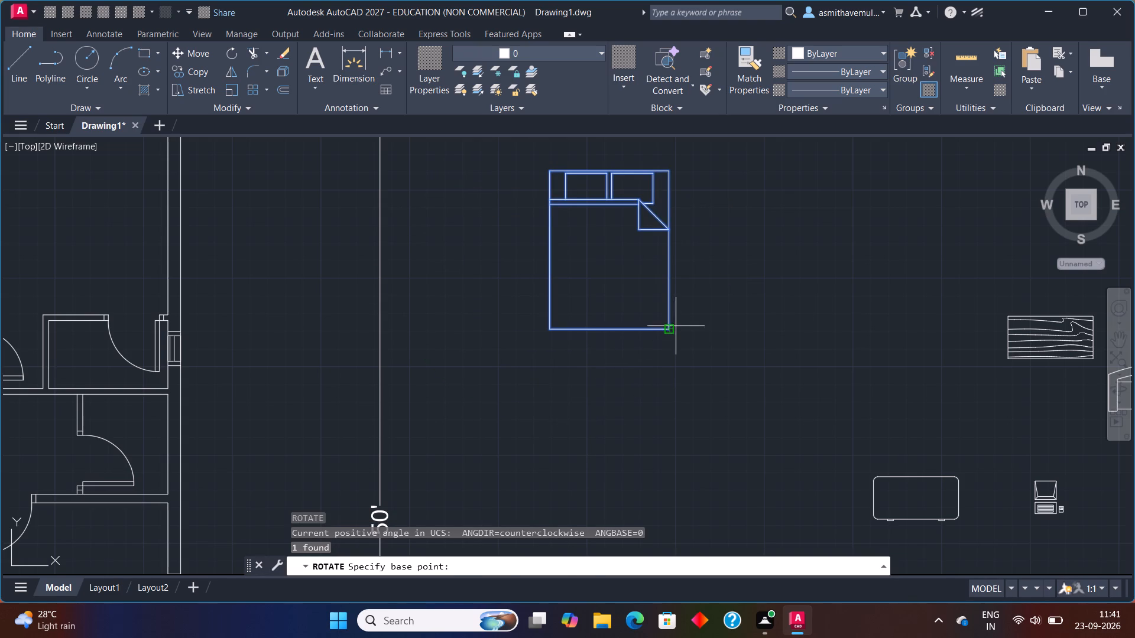
left_click(676, 327)
key("F8")
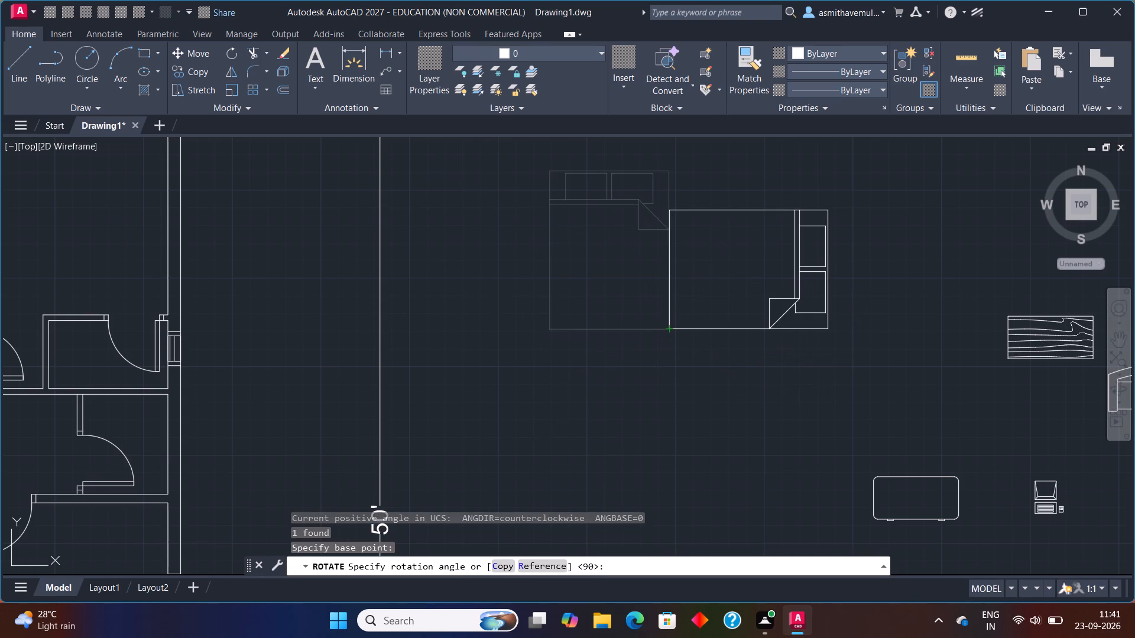
left_click(633, 375)
Copy the rotated bed to the empty space just right of the 50' dimension line, near its top.
left_click_drag(867, 261, 706, 214)
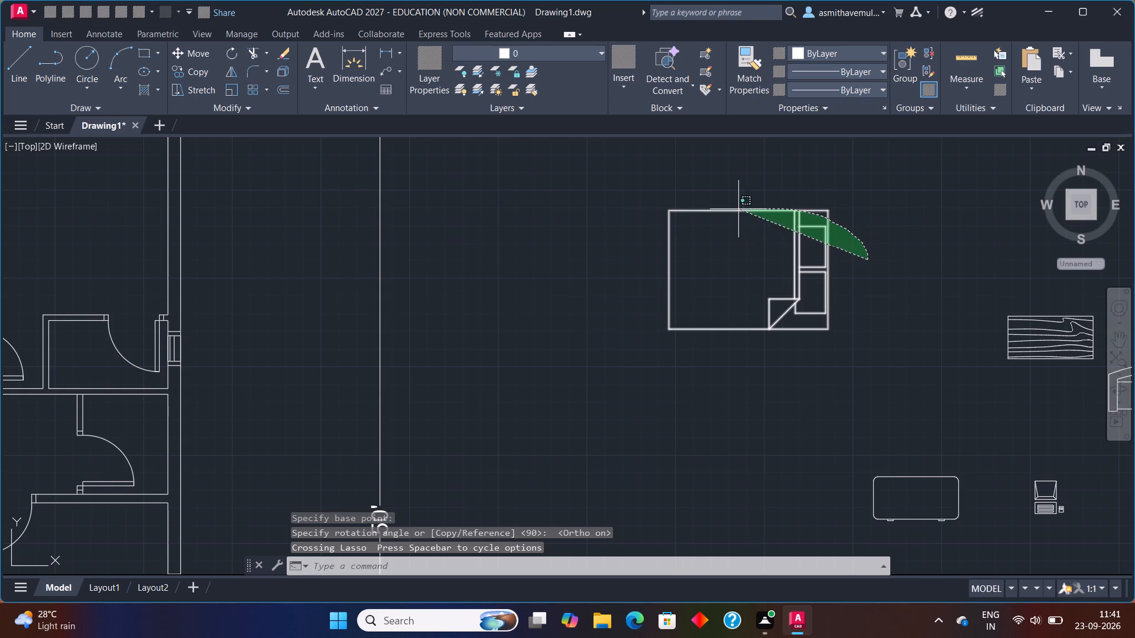
left_click_drag(706, 214, 667, 380)
key("c")
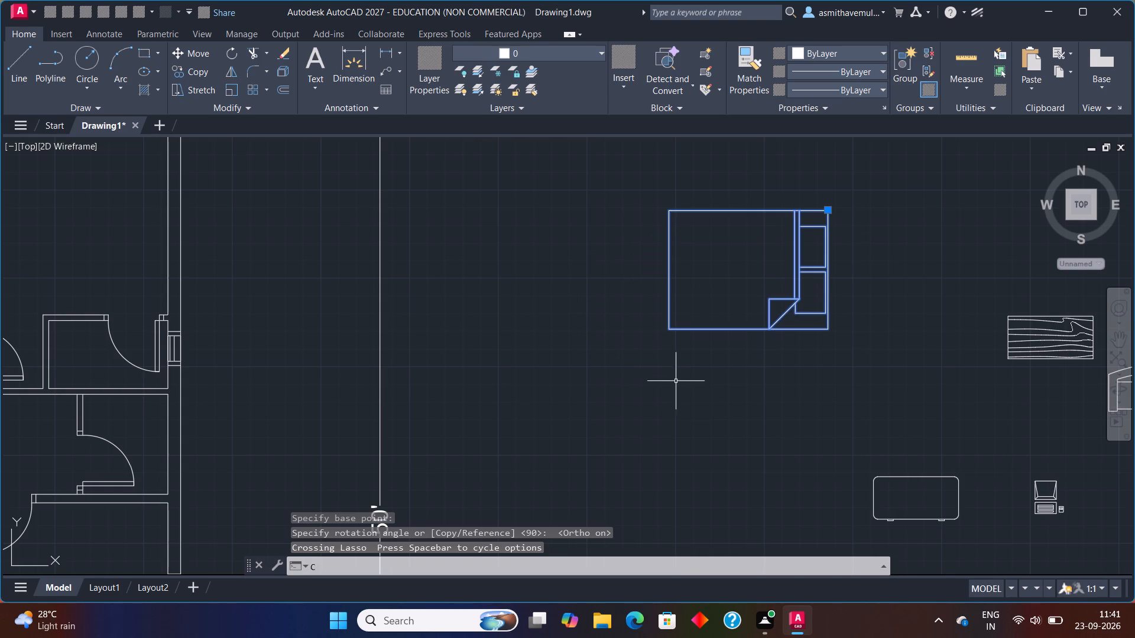
key("o")
type("PY")
key("Return")
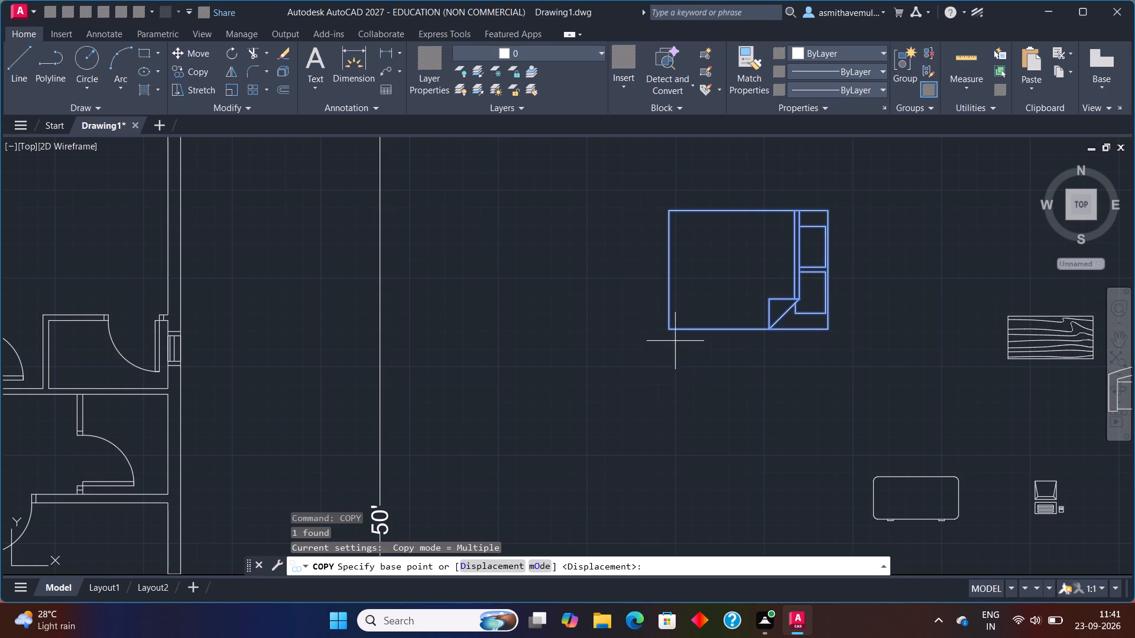
left_click_drag(673, 331, 653, 331)
scroll(444, 343, "down", 3)
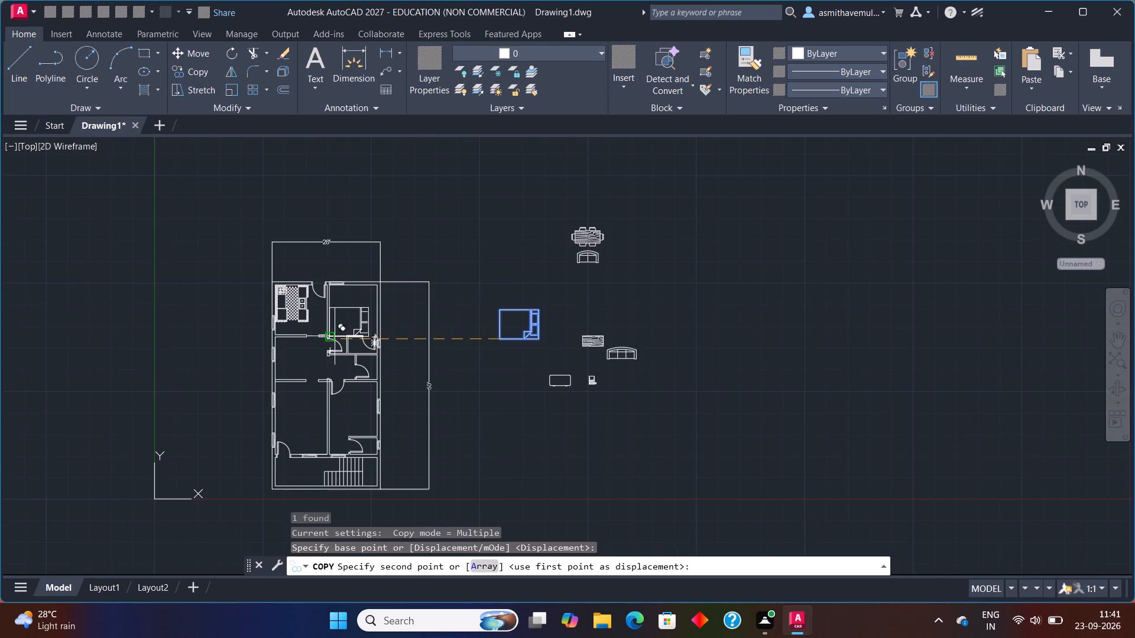
scroll(336, 336, "up", 2)
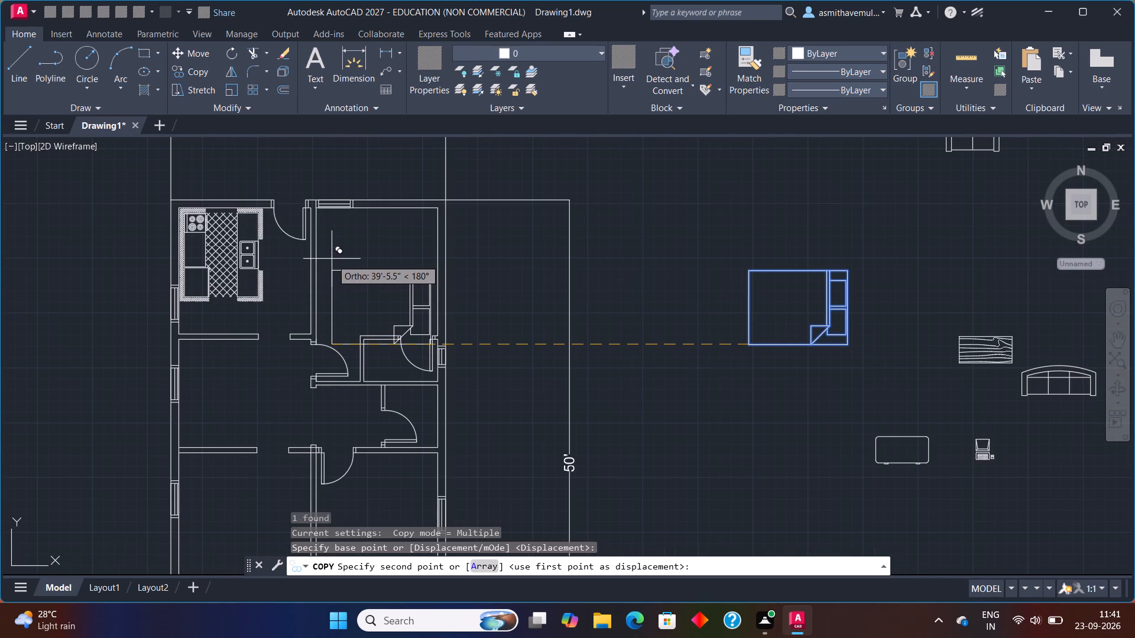
key("F8")
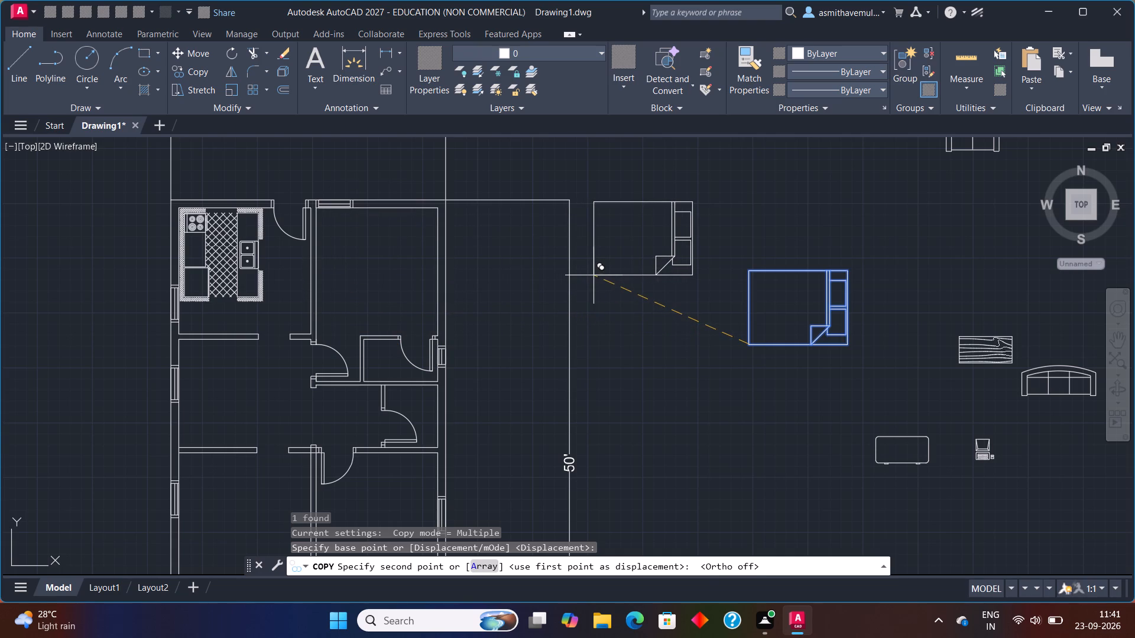
left_click(596, 272)
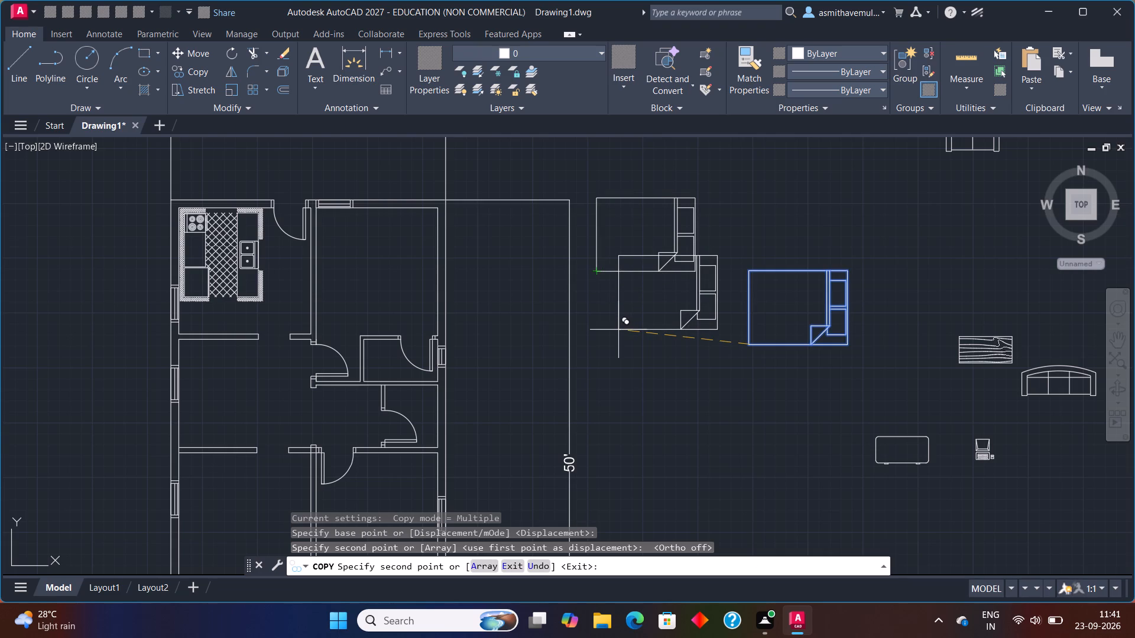
key("Escape")
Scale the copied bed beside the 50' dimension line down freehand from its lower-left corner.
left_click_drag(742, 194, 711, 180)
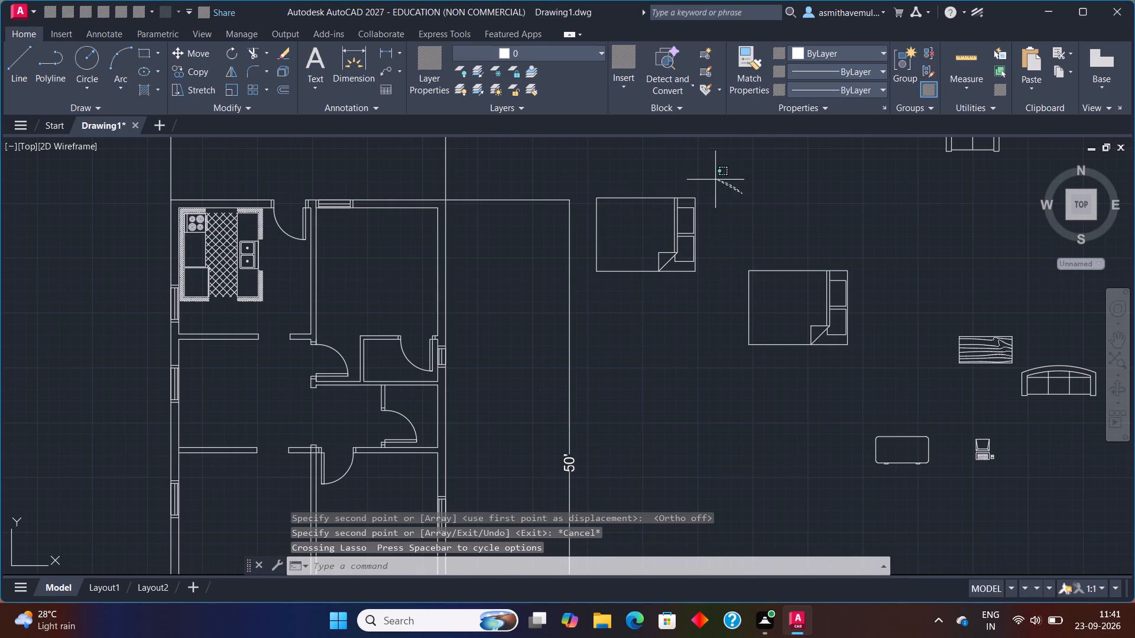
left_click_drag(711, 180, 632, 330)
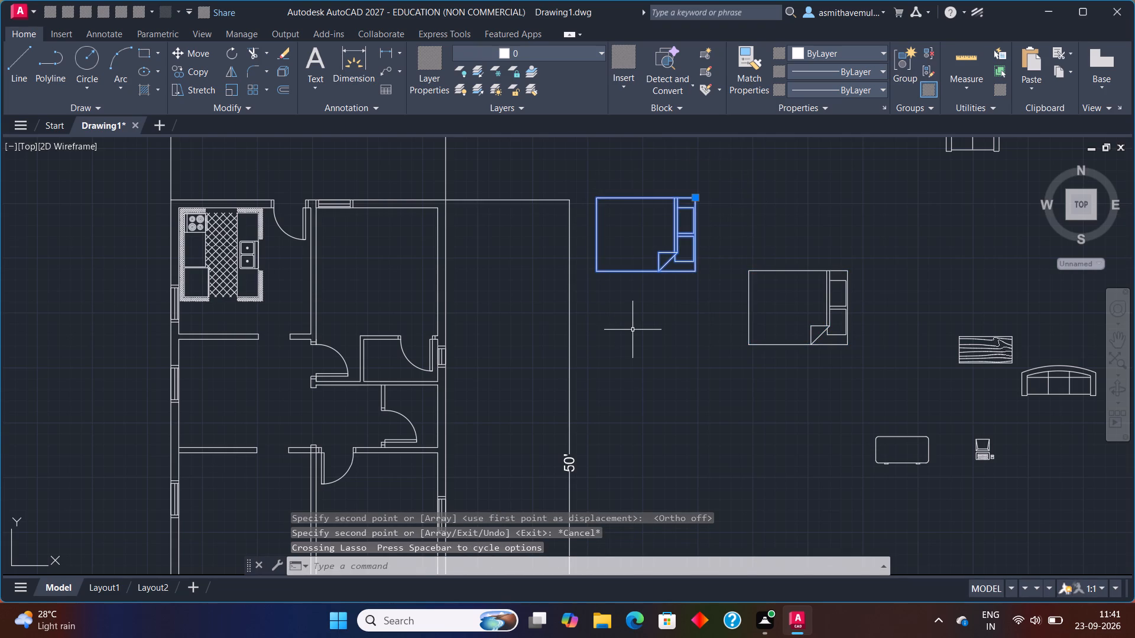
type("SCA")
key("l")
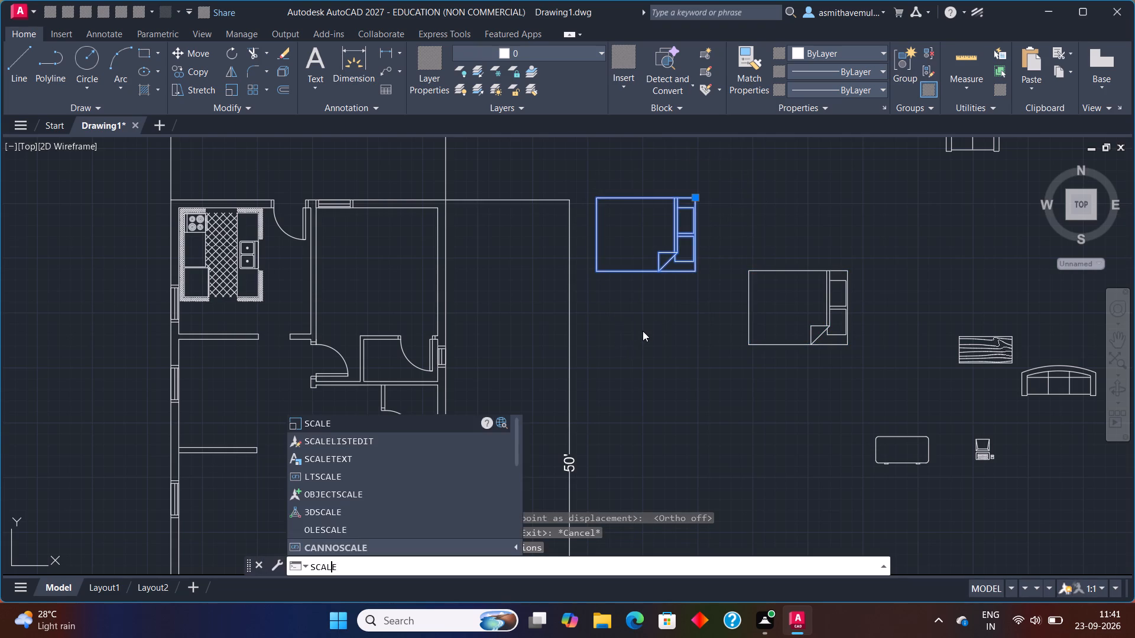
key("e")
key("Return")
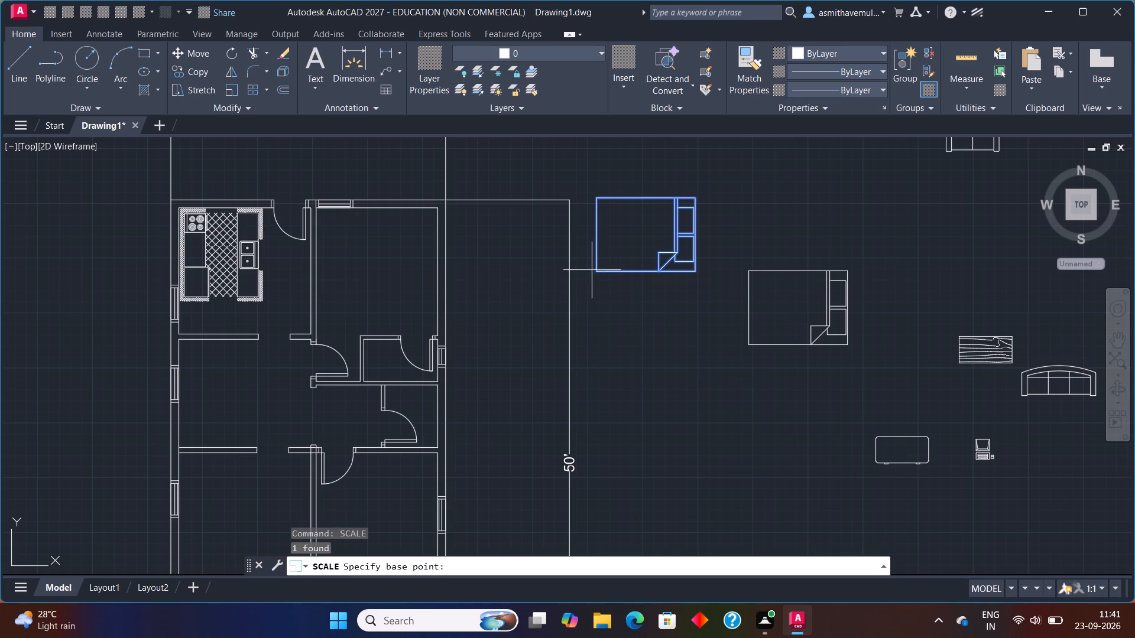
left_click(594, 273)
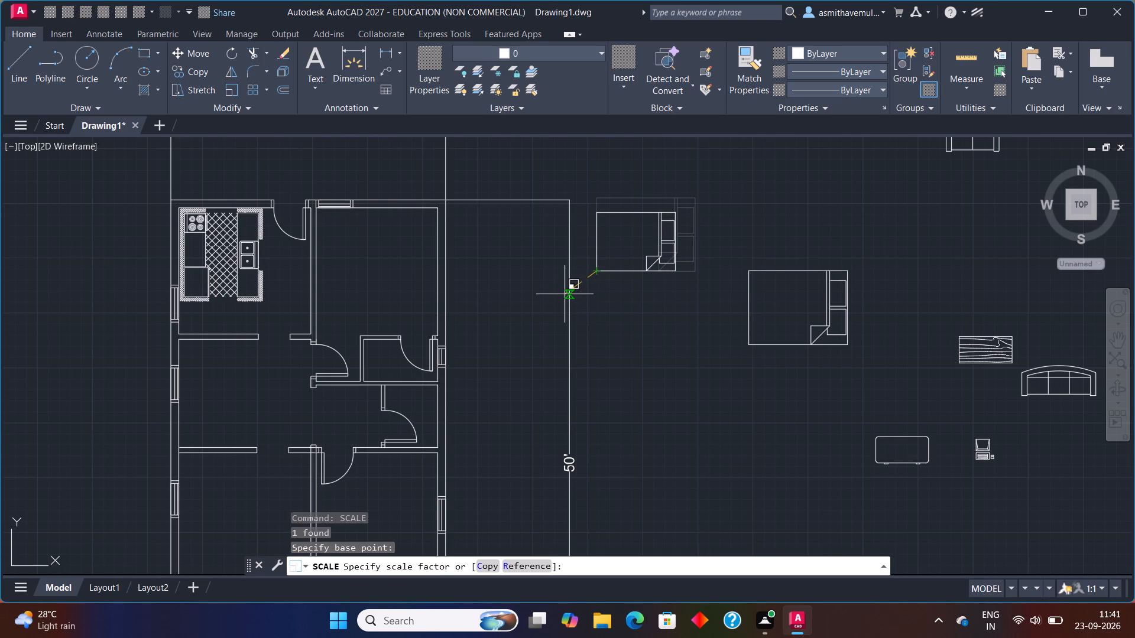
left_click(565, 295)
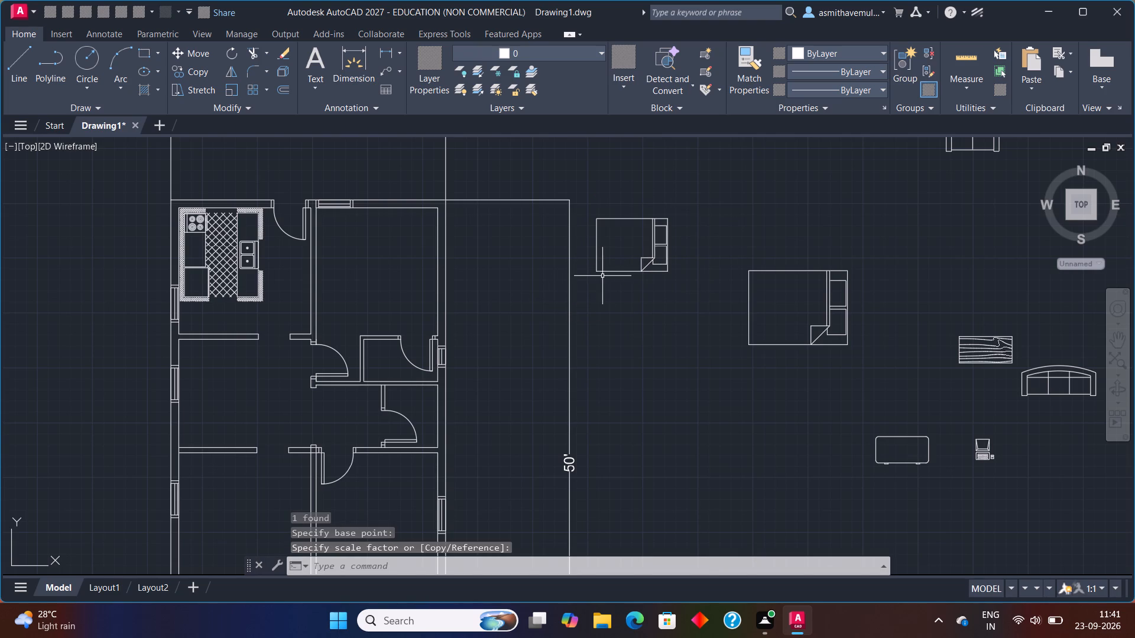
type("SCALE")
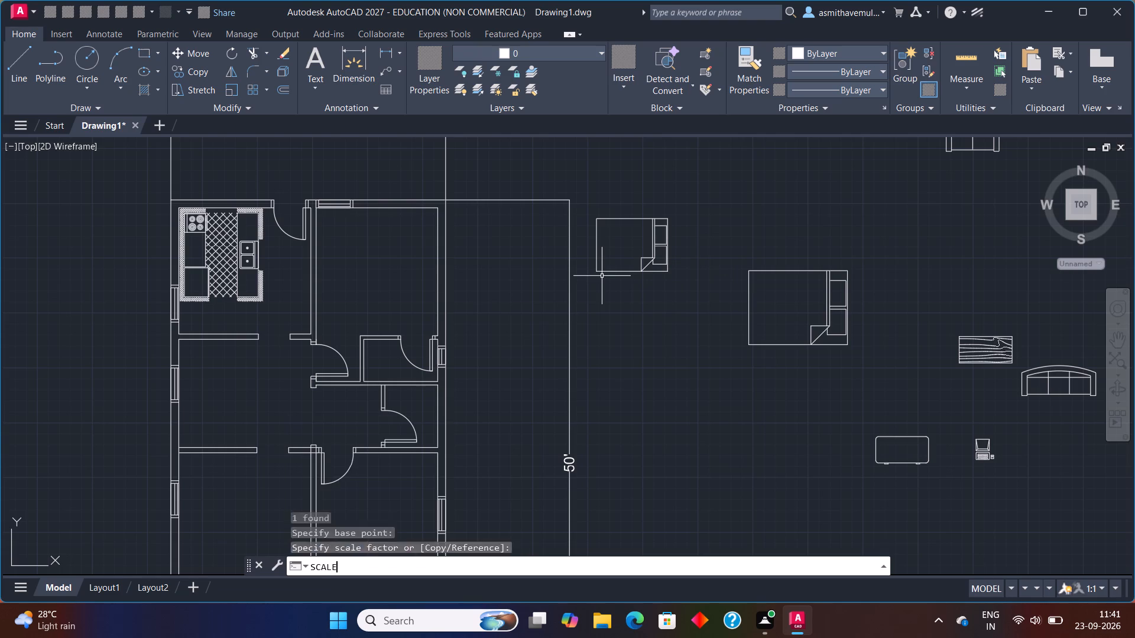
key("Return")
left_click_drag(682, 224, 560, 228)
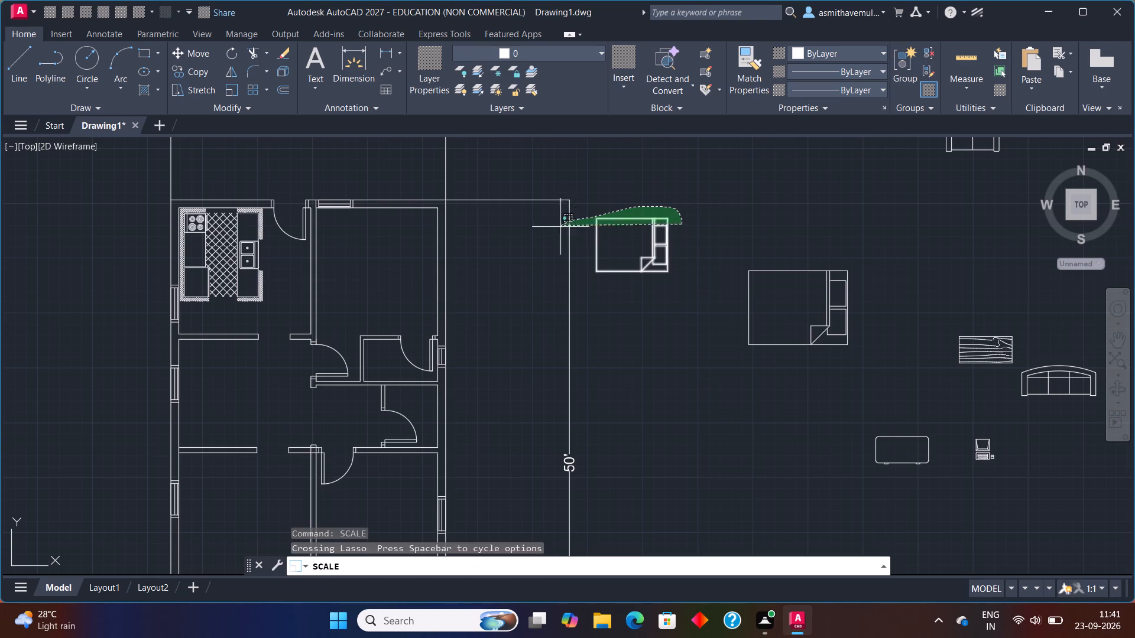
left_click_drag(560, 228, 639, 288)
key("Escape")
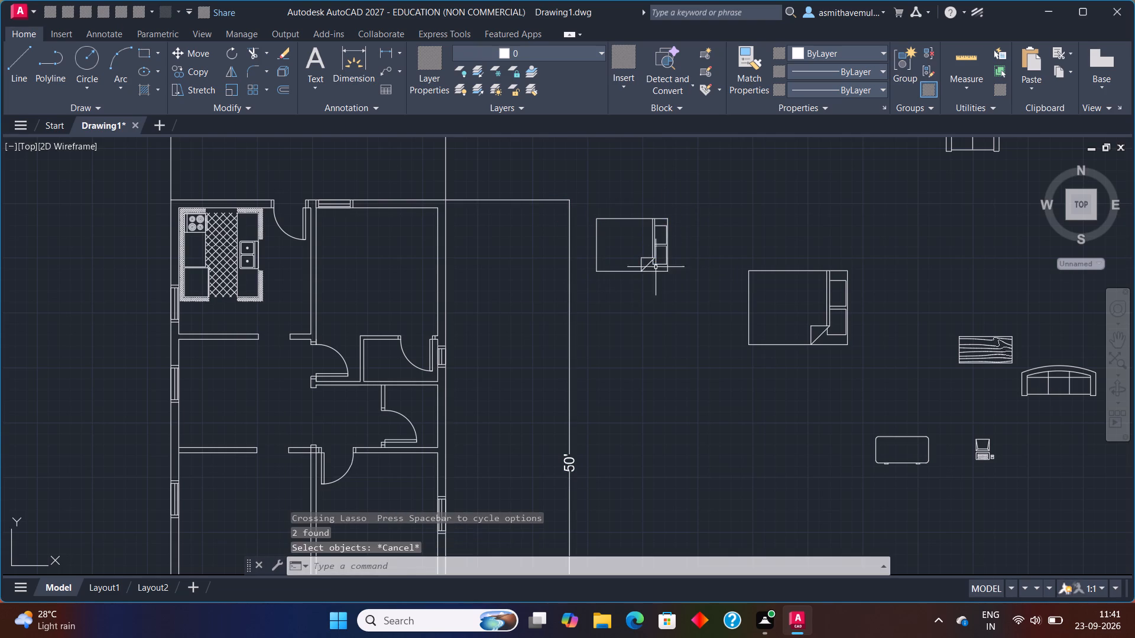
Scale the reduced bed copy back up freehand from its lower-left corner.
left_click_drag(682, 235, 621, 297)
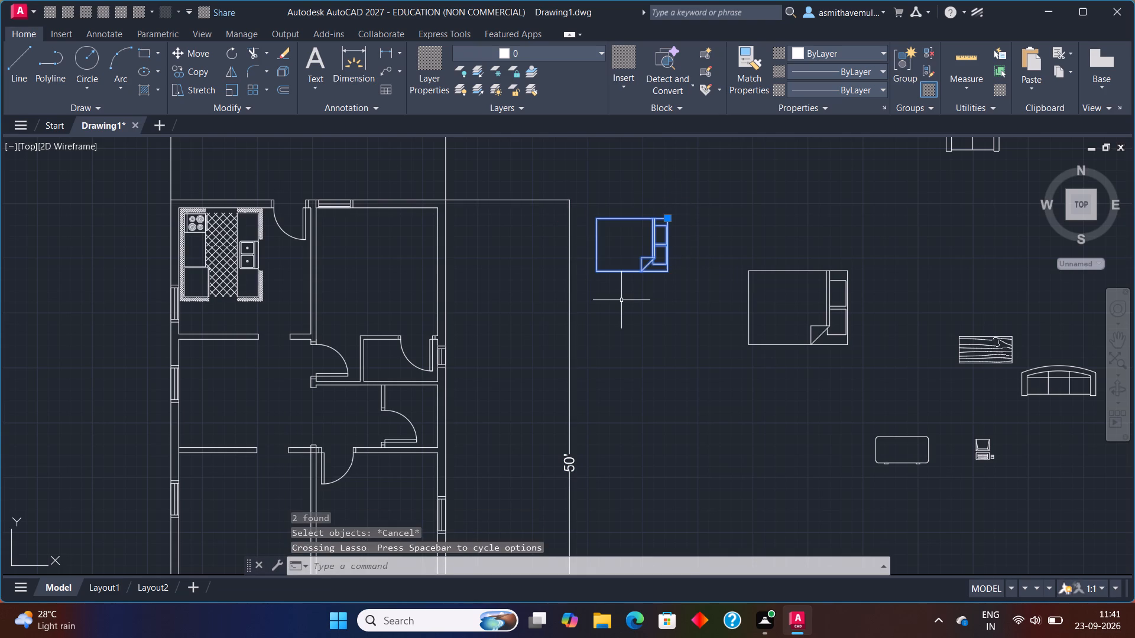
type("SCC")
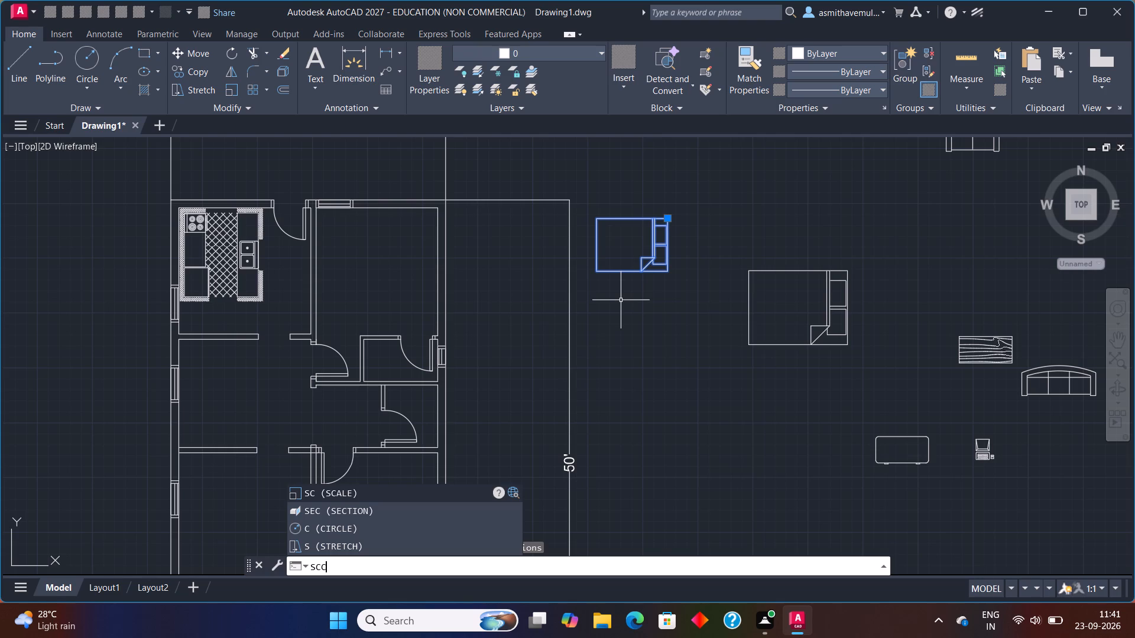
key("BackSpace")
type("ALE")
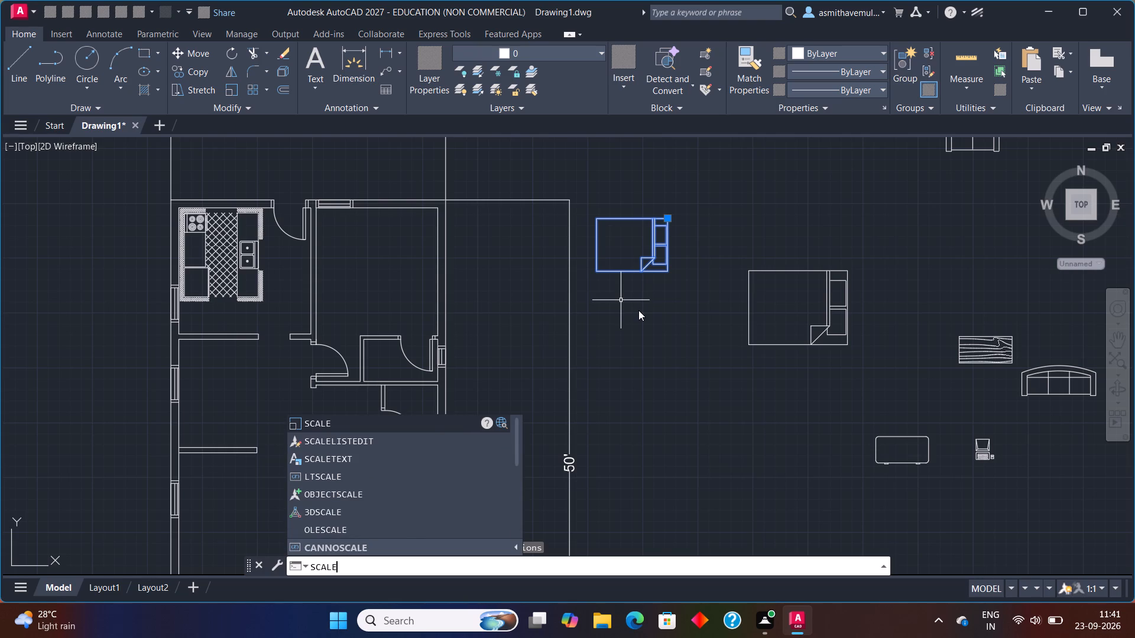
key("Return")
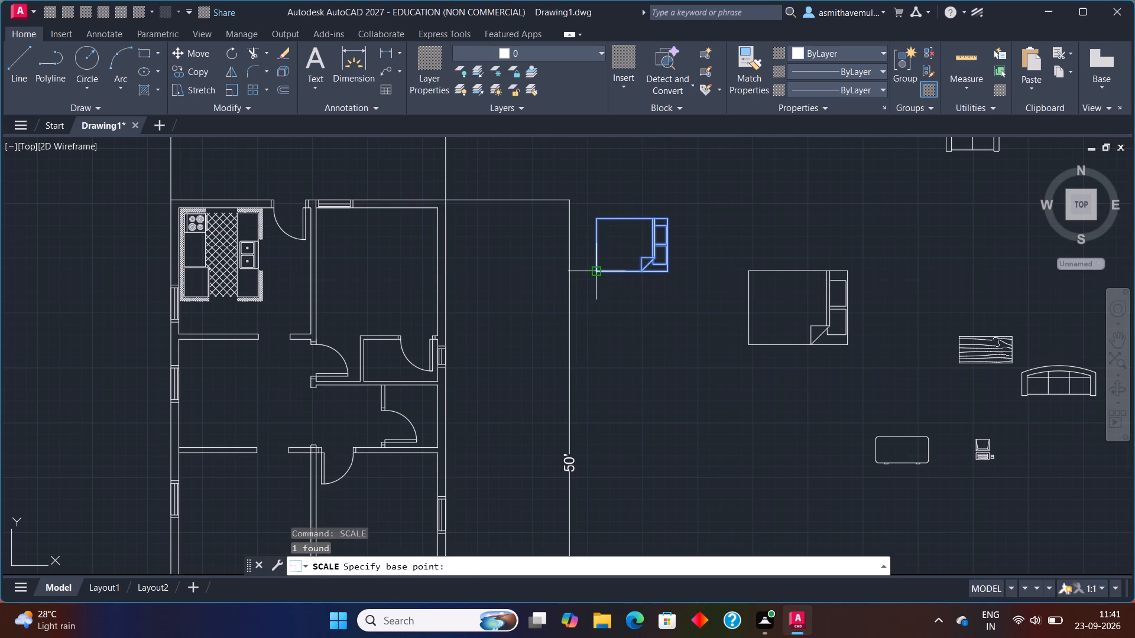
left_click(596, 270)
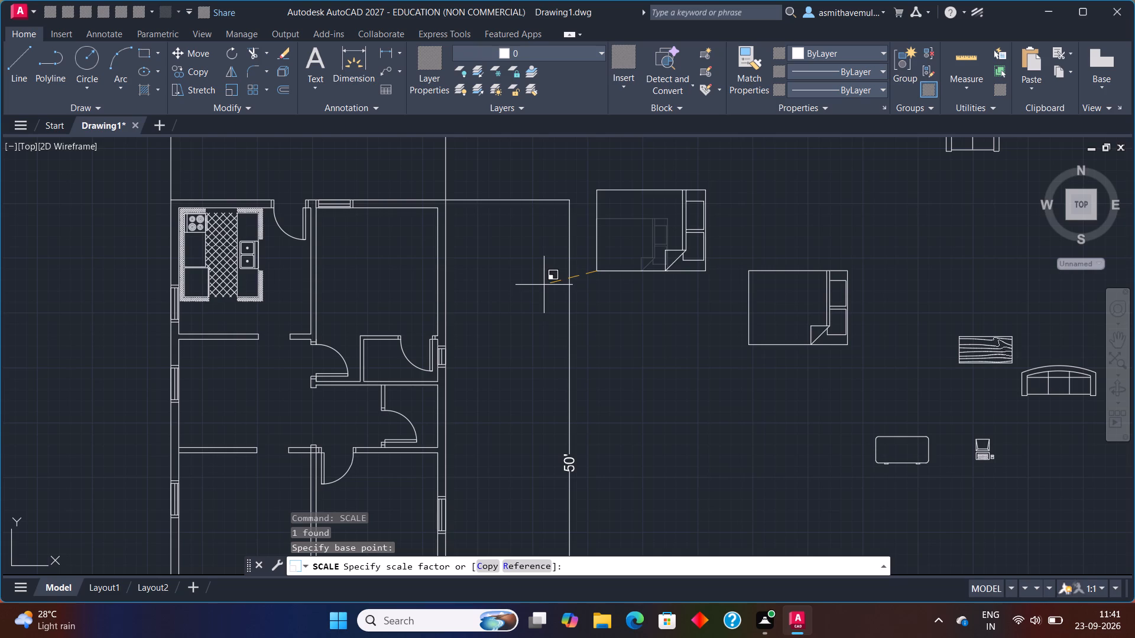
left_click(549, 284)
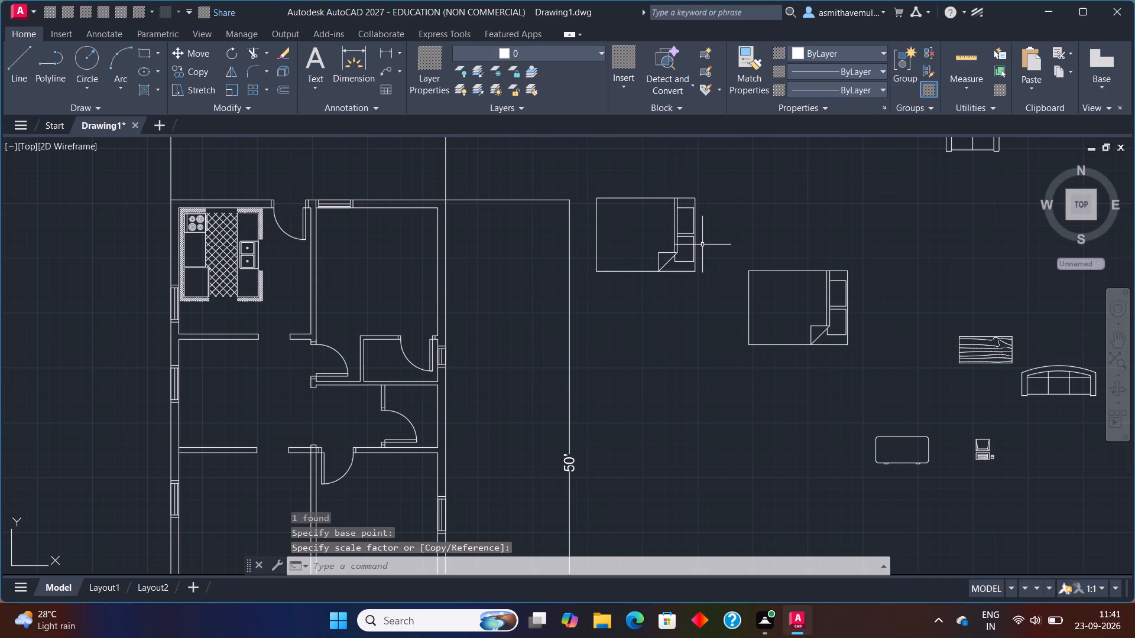
Scale the bed copy beside the 50' dimension line down slightly freehand from its lower-left corner.
left_click_drag(703, 235, 678, 188)
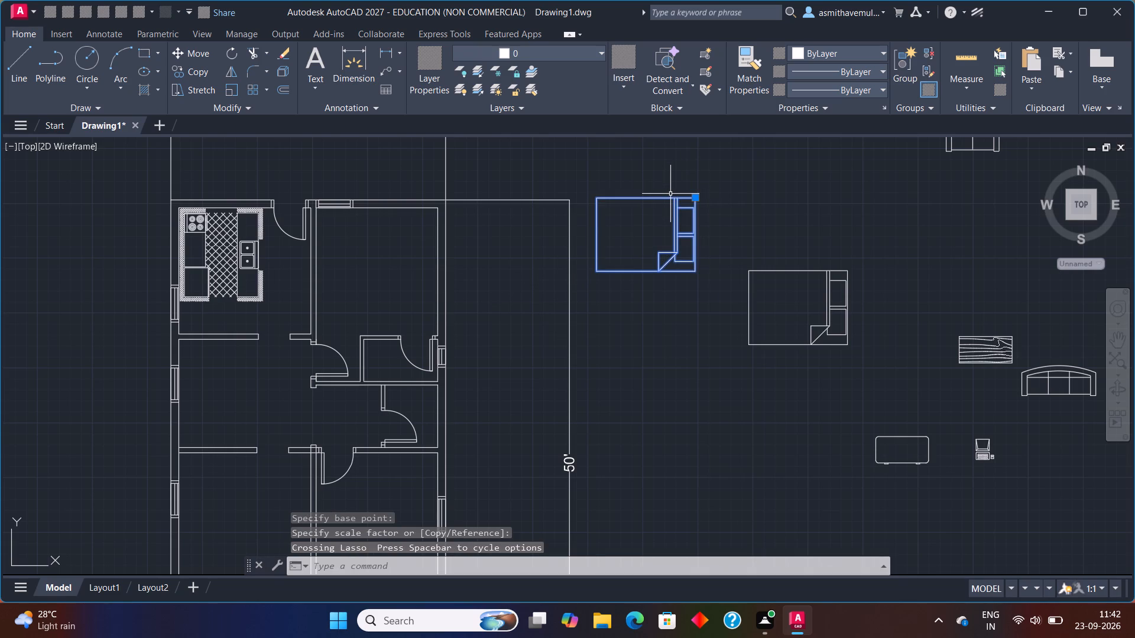
key("s")
type("CA")
key("l")
key("e")
key("Return")
left_click(598, 271)
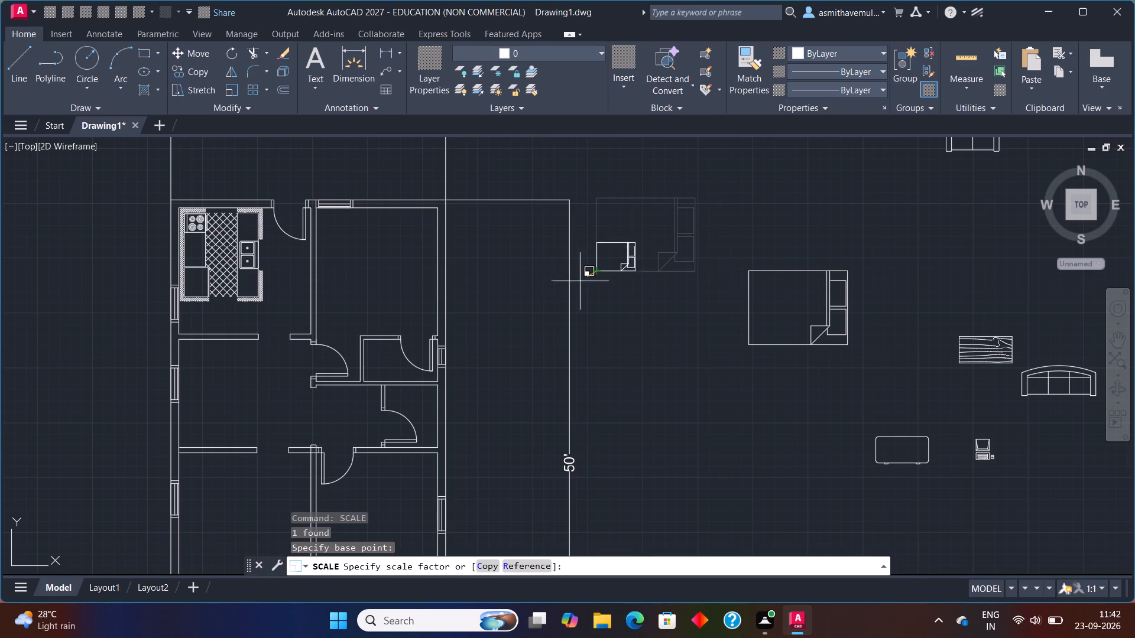
left_click(554, 288)
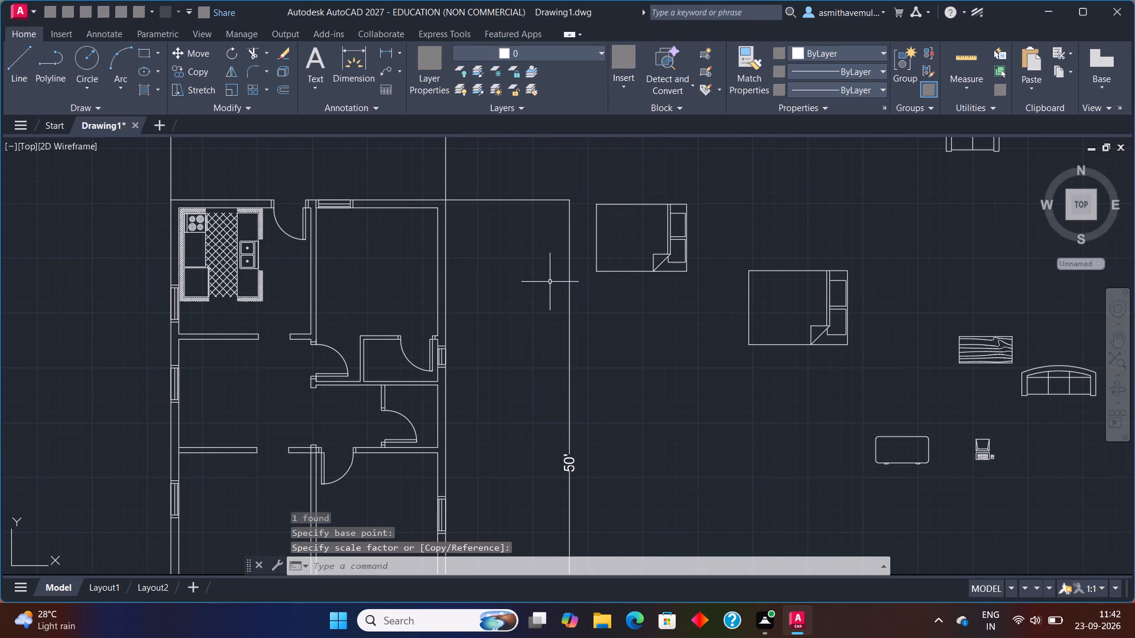
Copy the resized bed by its upper-right corner into the upper bedroom, with its headboard against the right wall's inner face.
left_click_drag(648, 186, 633, 319)
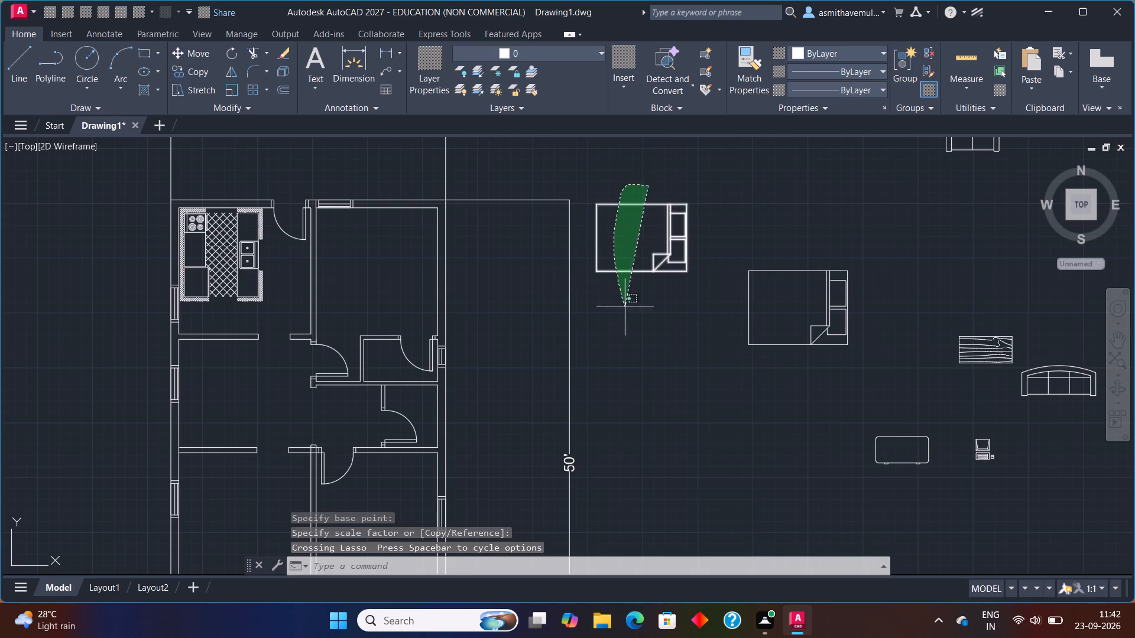
left_click_drag(633, 319, 679, 328)
type("CO")
key("p")
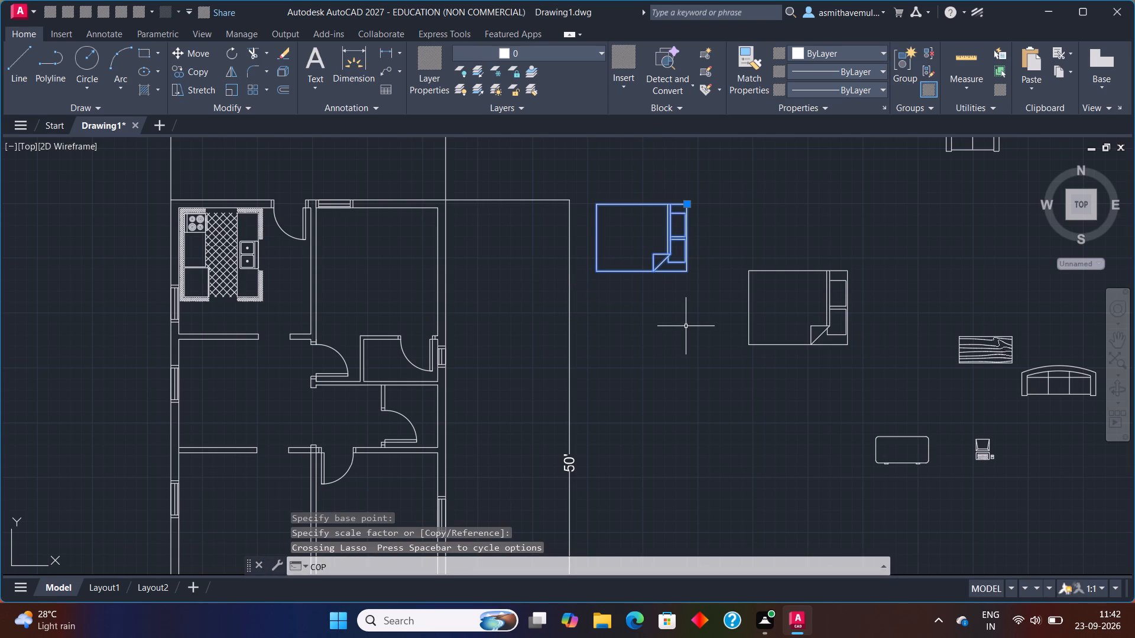
key("y")
key("Return")
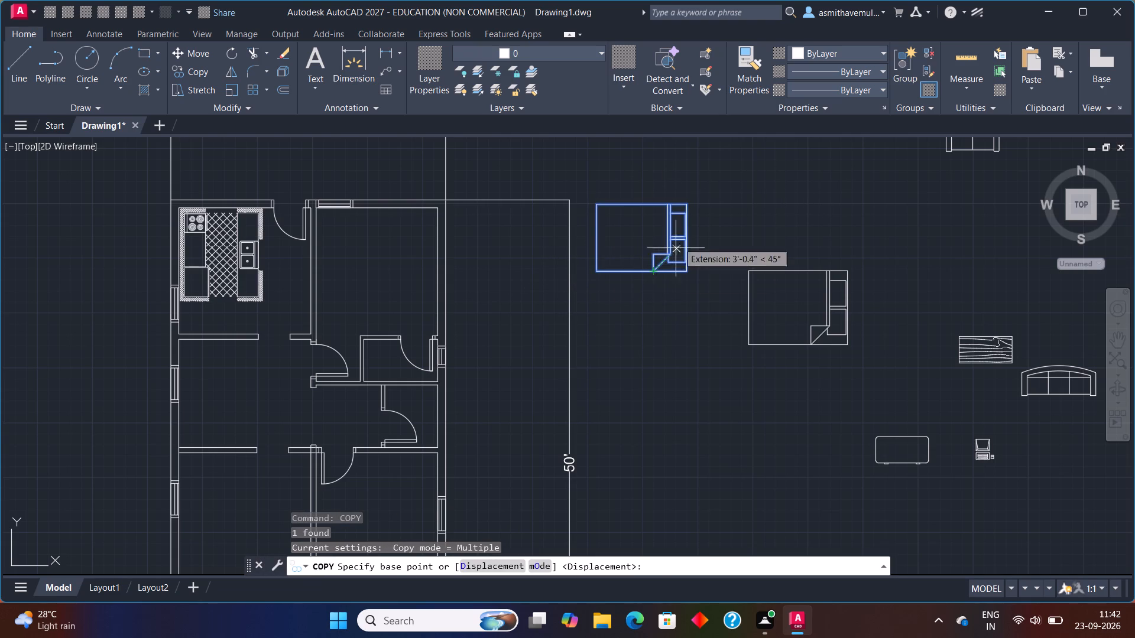
left_click(687, 203)
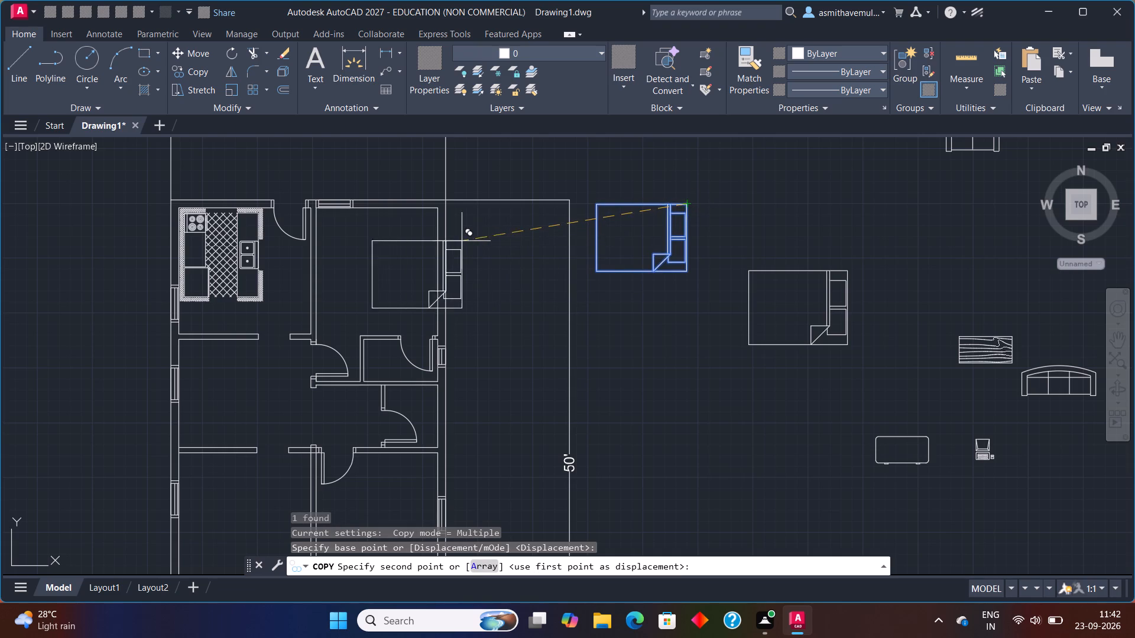
scroll(436, 238, "up", 1)
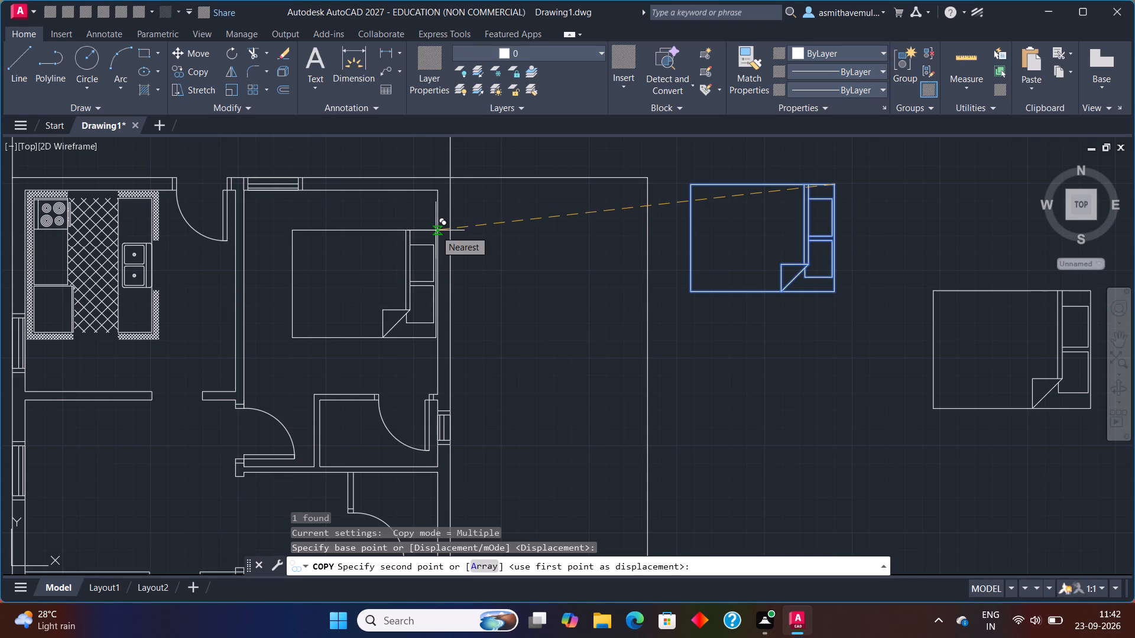
scroll(436, 230, "up", 3)
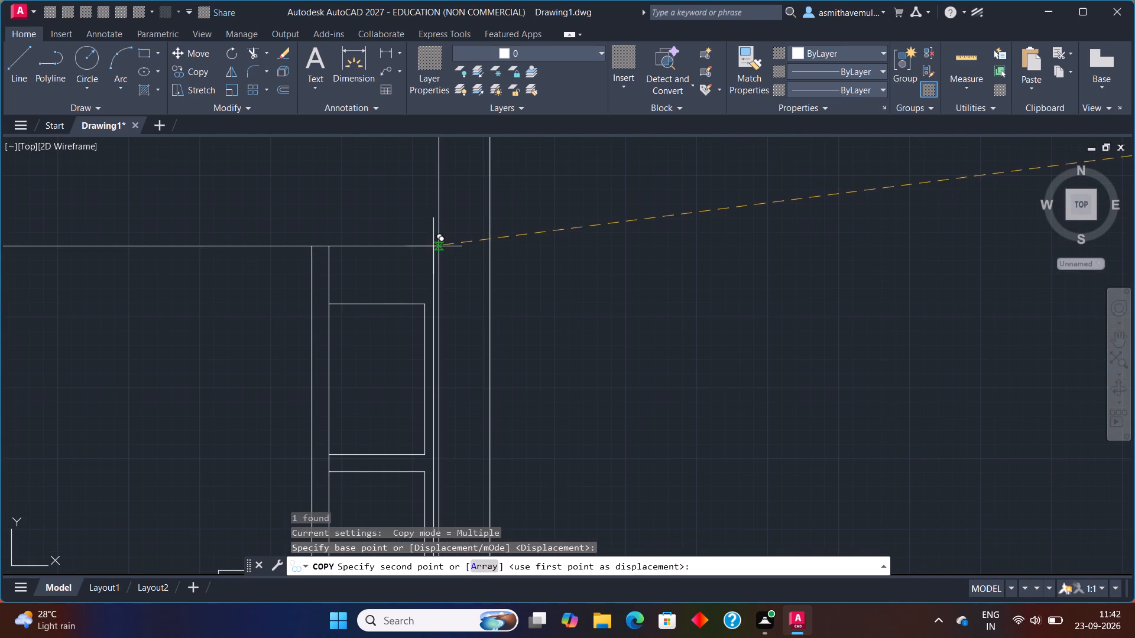
left_click(436, 243)
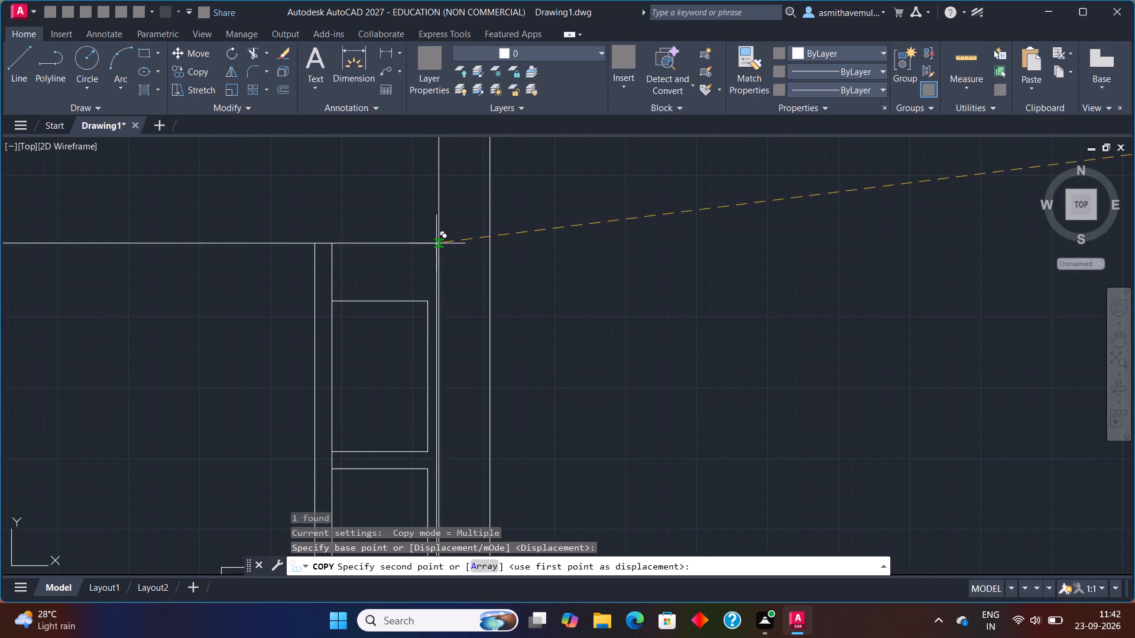
Place a second copy of the bed in the lower bedroom, headboard against the right wall at the window, and finish copying.
scroll(423, 254, "down", 2)
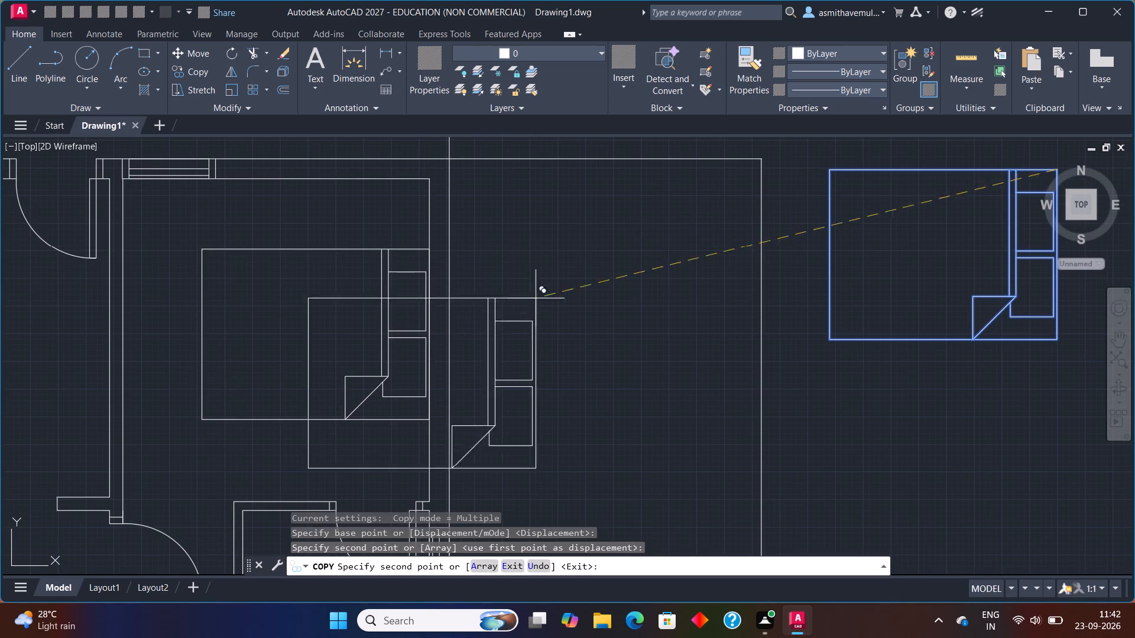
middle_click_drag(540, 335, 552, 202)
scroll(540, 236, "down", 1)
middle_click_drag(494, 366, 487, 134)
middle_click_drag(469, 336, 469, 222)
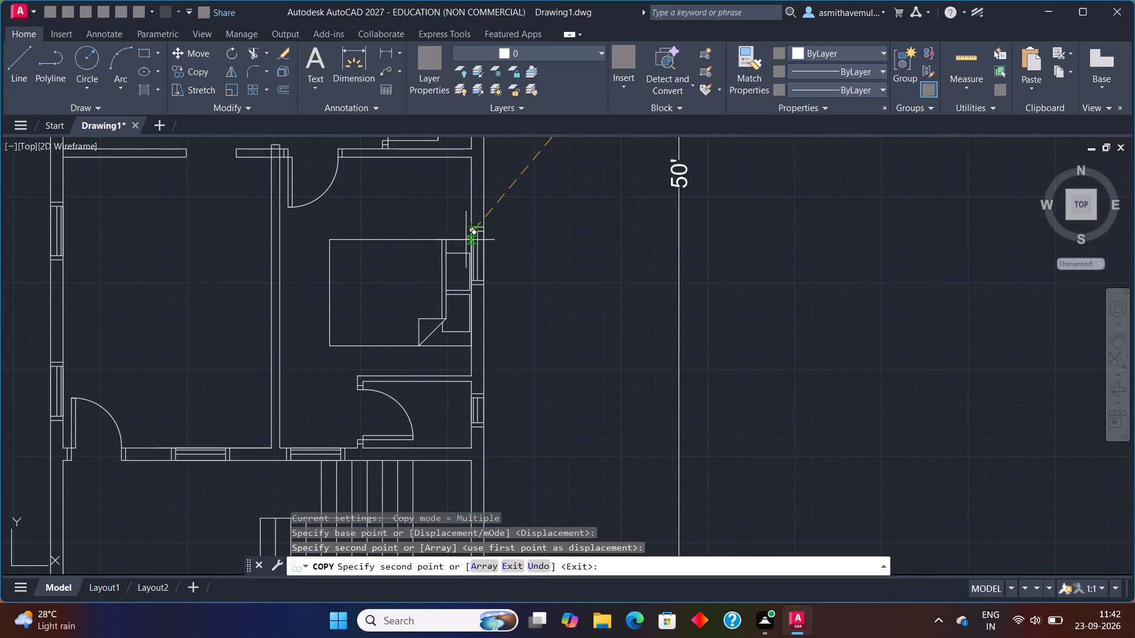
scroll(465, 227, "up", 1)
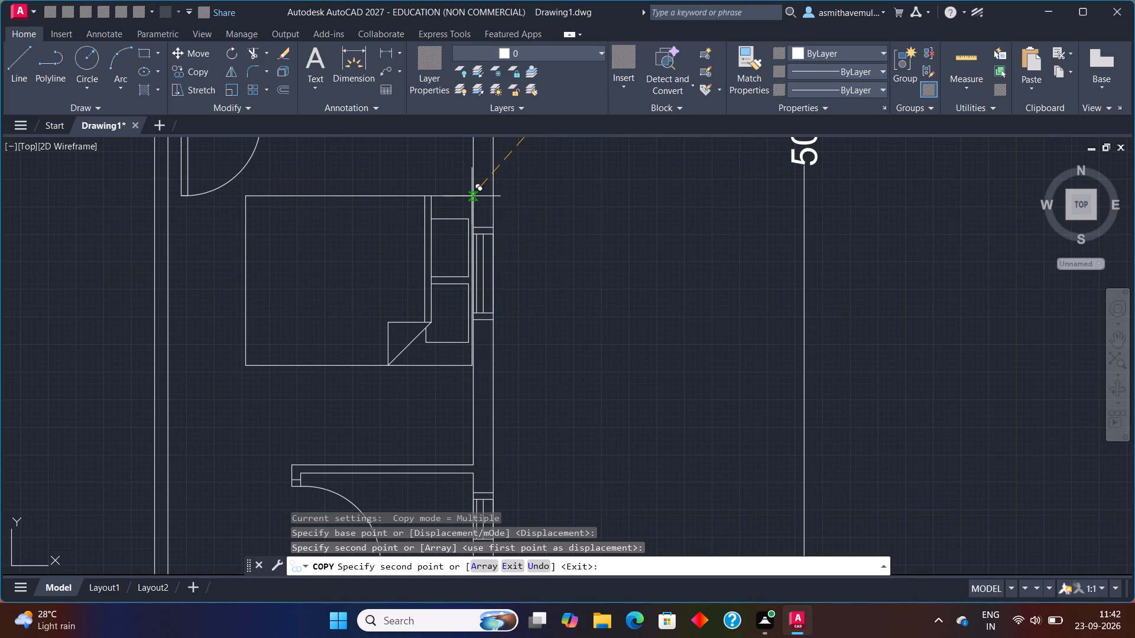
left_click(472, 196)
key("Escape")
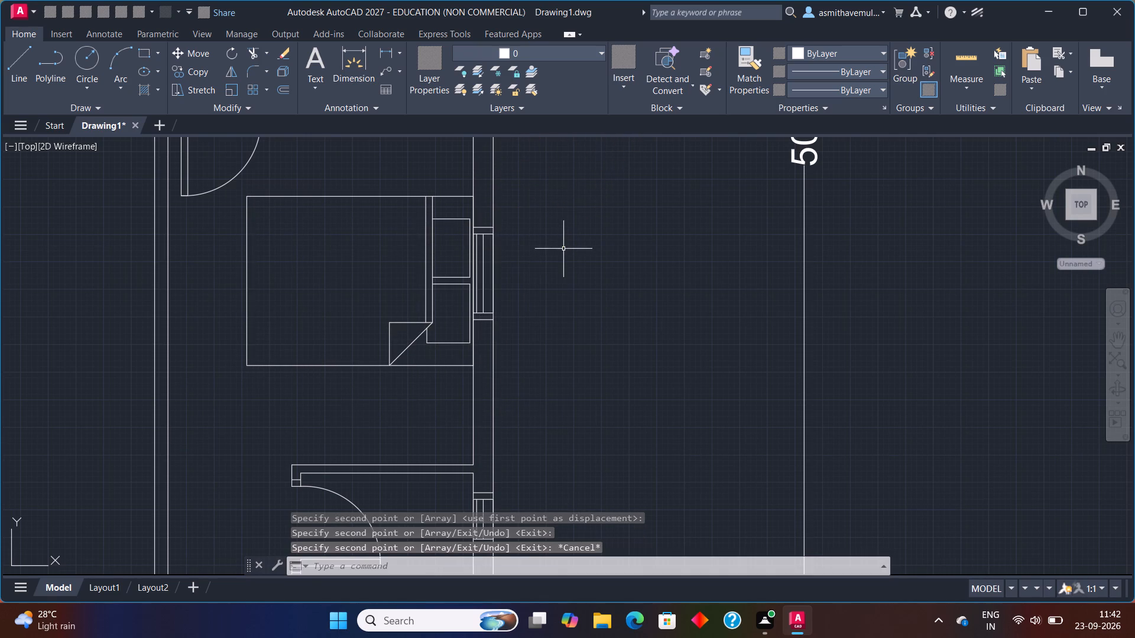
Move the wood-grain table block by its lower-left corner into the large lower-left room of the plan, above the entrance door.
scroll(567, 247, "down", 3)
middle_click_drag(567, 255, 540, 308)
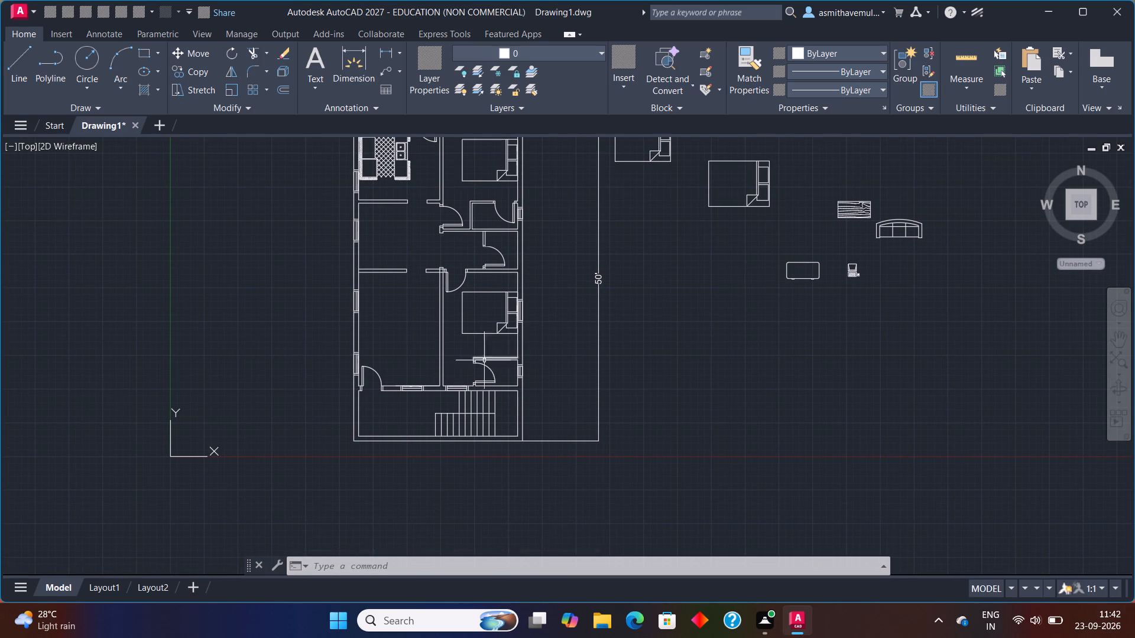
scroll(407, 391, "up", 1)
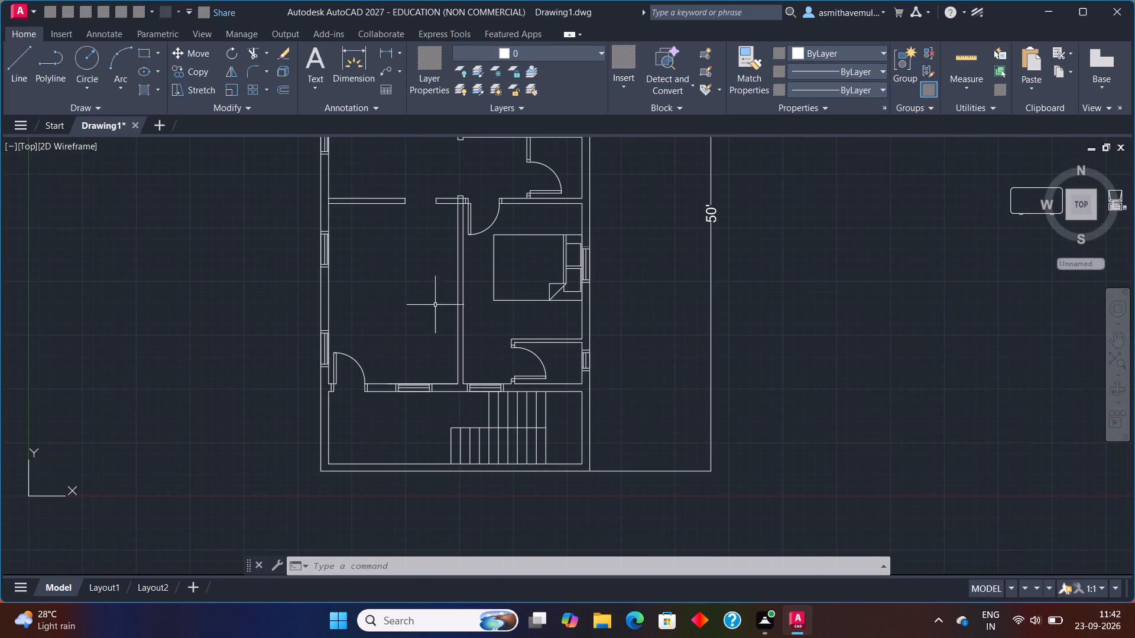
scroll(791, 283, "down", 1)
middle_click_drag(801, 287, 646, 384)
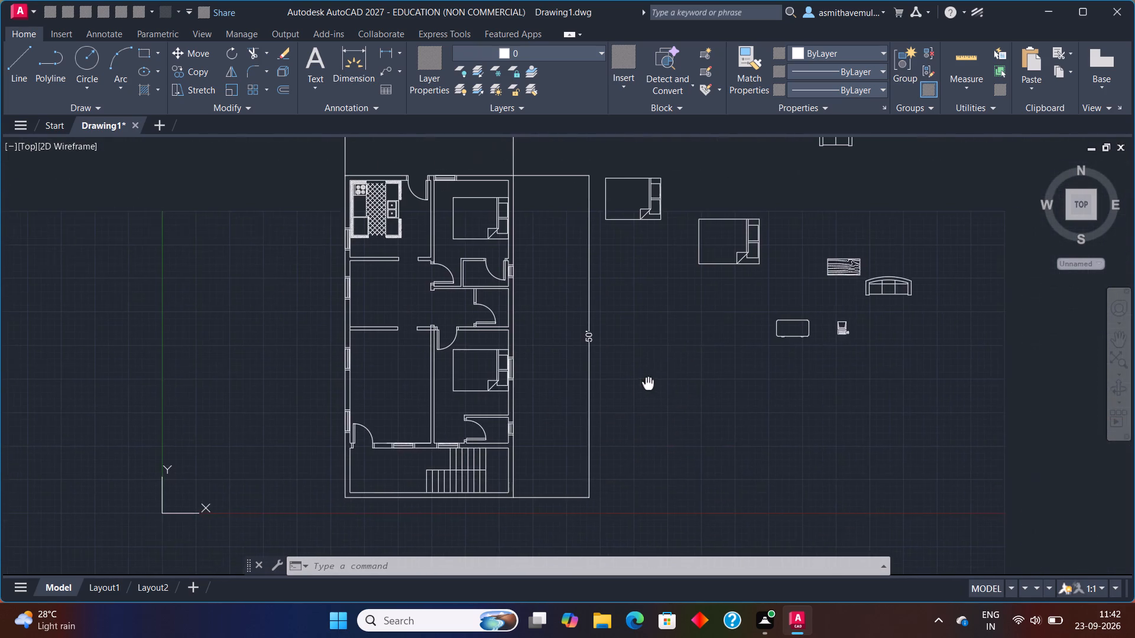
left_click_drag(890, 250, 819, 287)
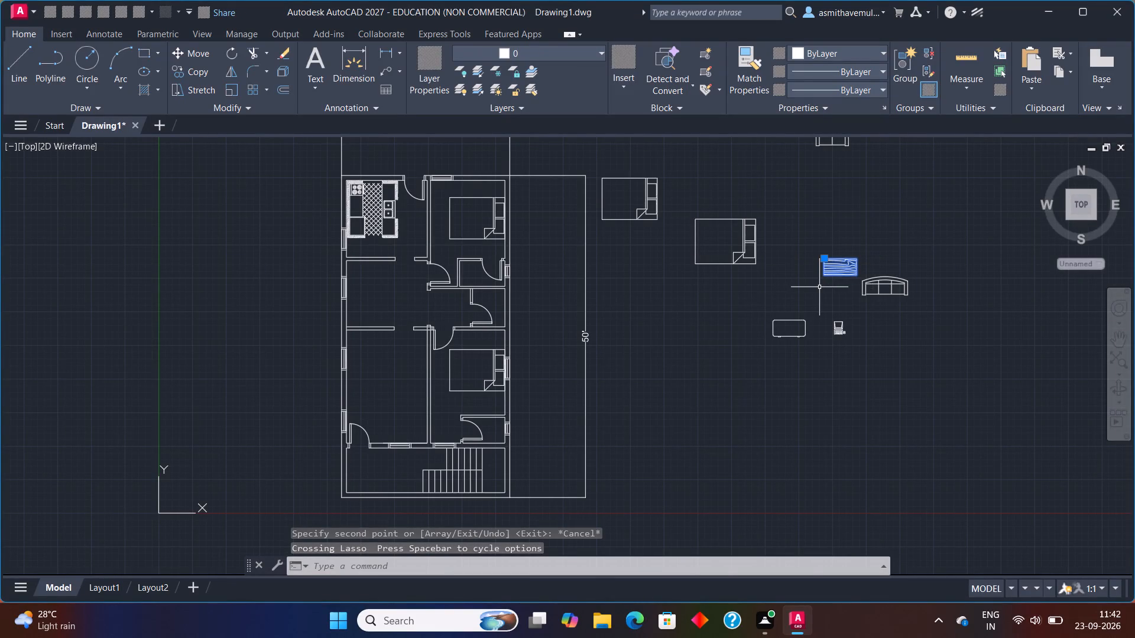
key("m")
key("Return")
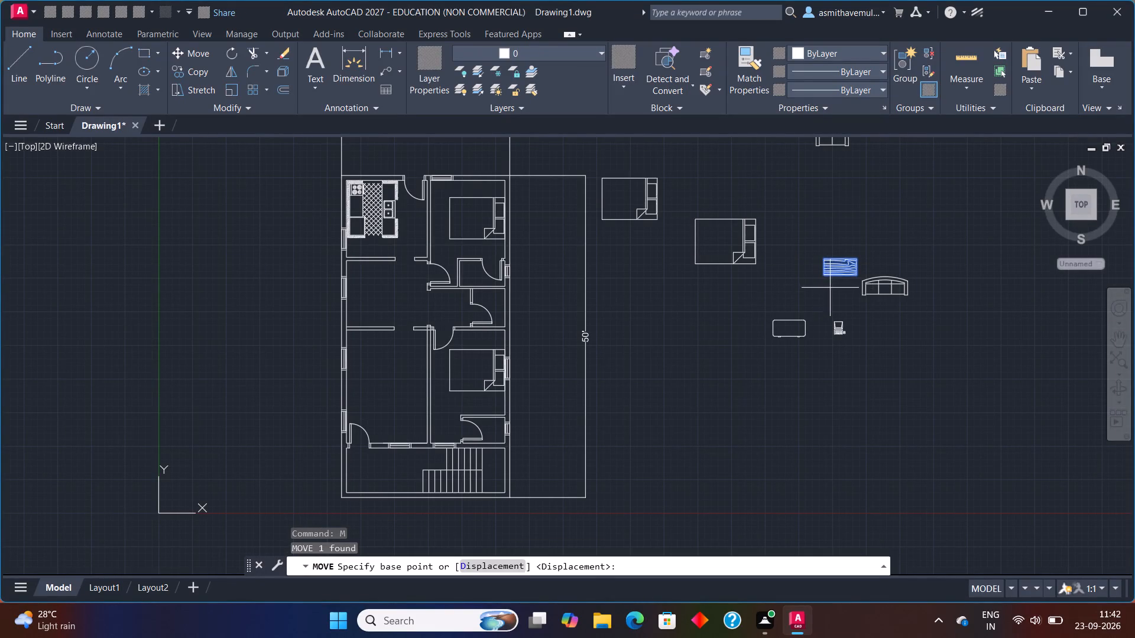
left_click(823, 275)
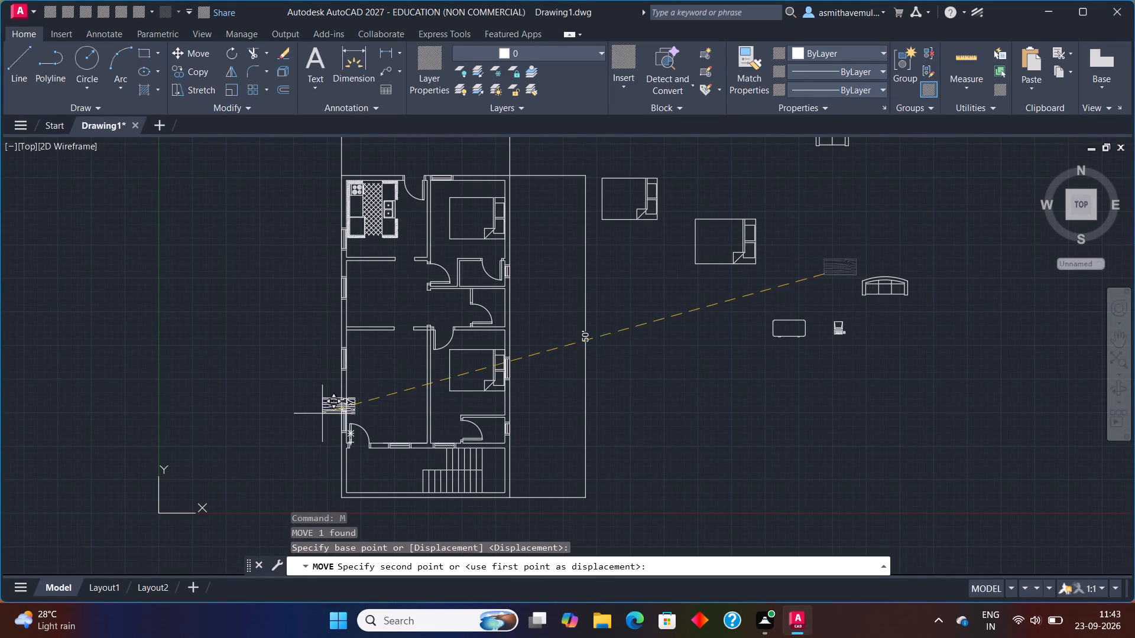
left_click(368, 393)
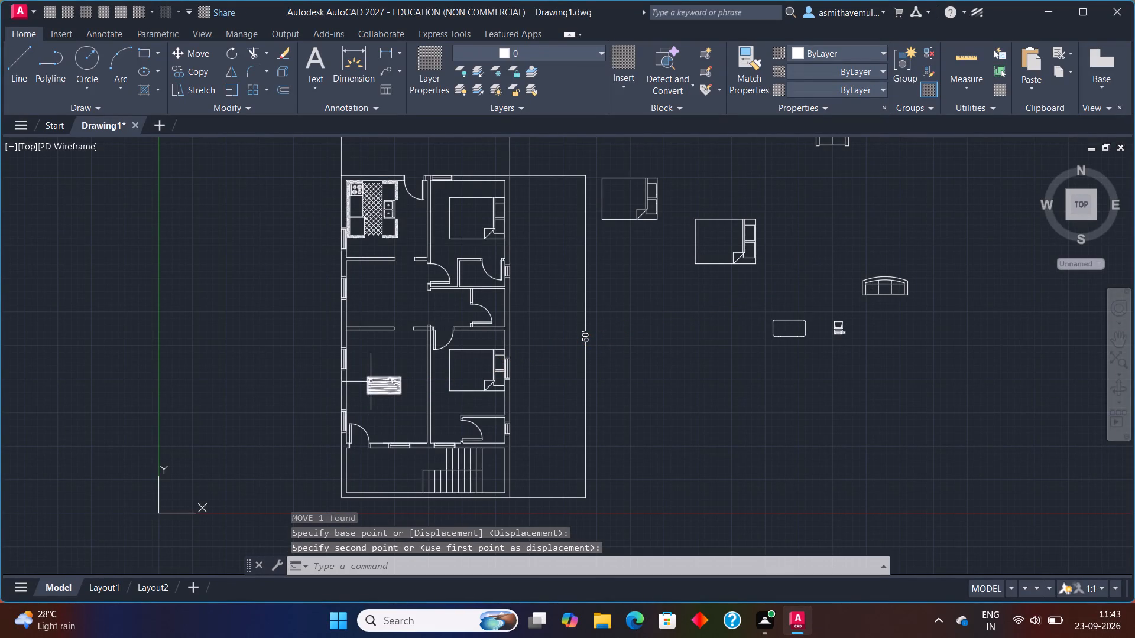
Rotate the three-seat sofa outside the plan freehand about its lower-right corner, switching Ortho on during the rotation.
middle_click_drag(384, 408, 384, 369)
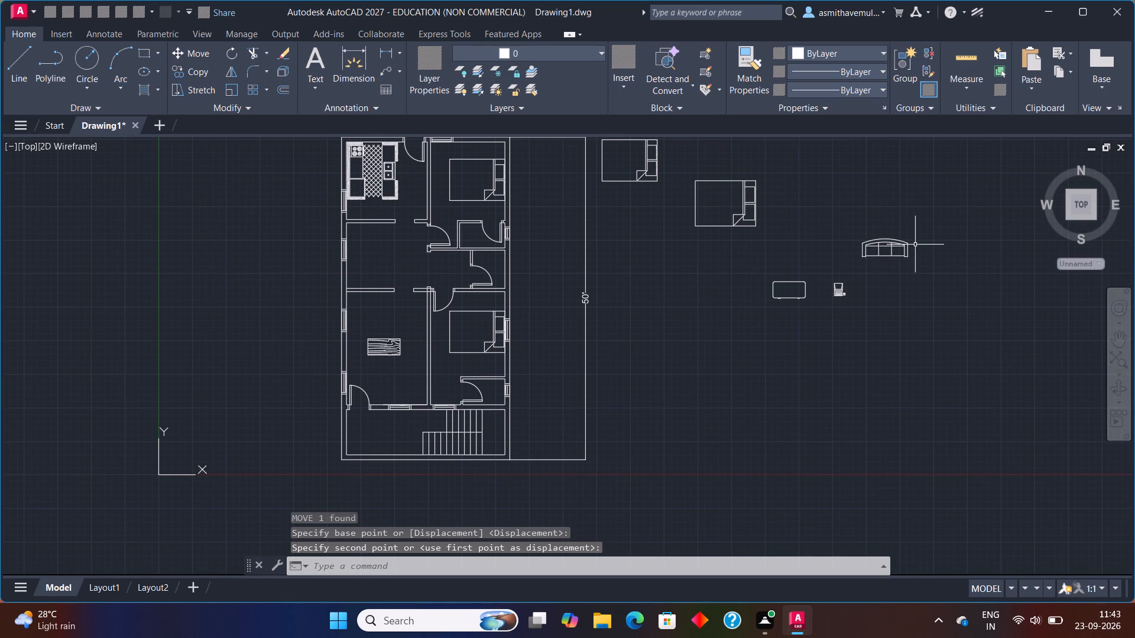
scroll(915, 244, "up", 1)
scroll(913, 246, "down", 1)
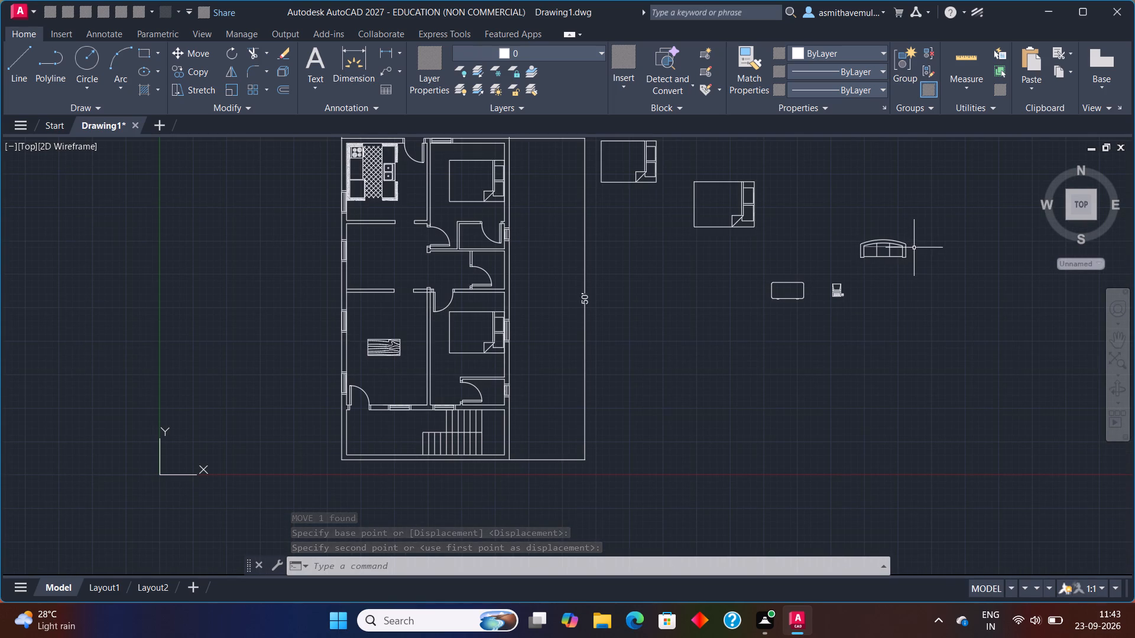
middle_click(904, 255)
scroll(906, 256, "down", 1)
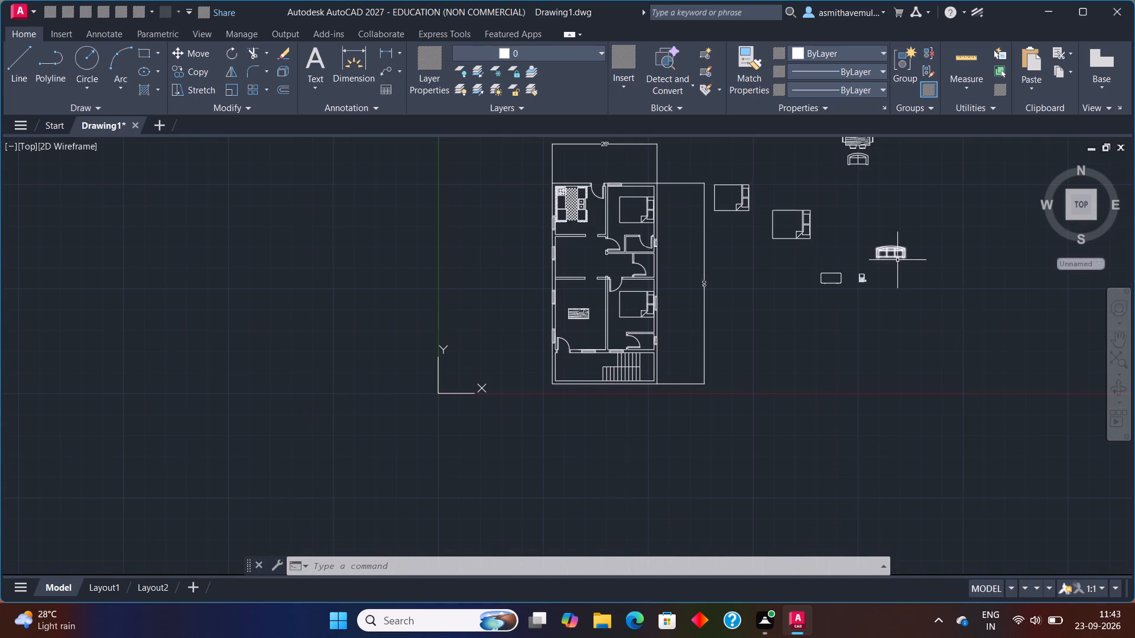
left_click_drag(926, 238, 868, 261)
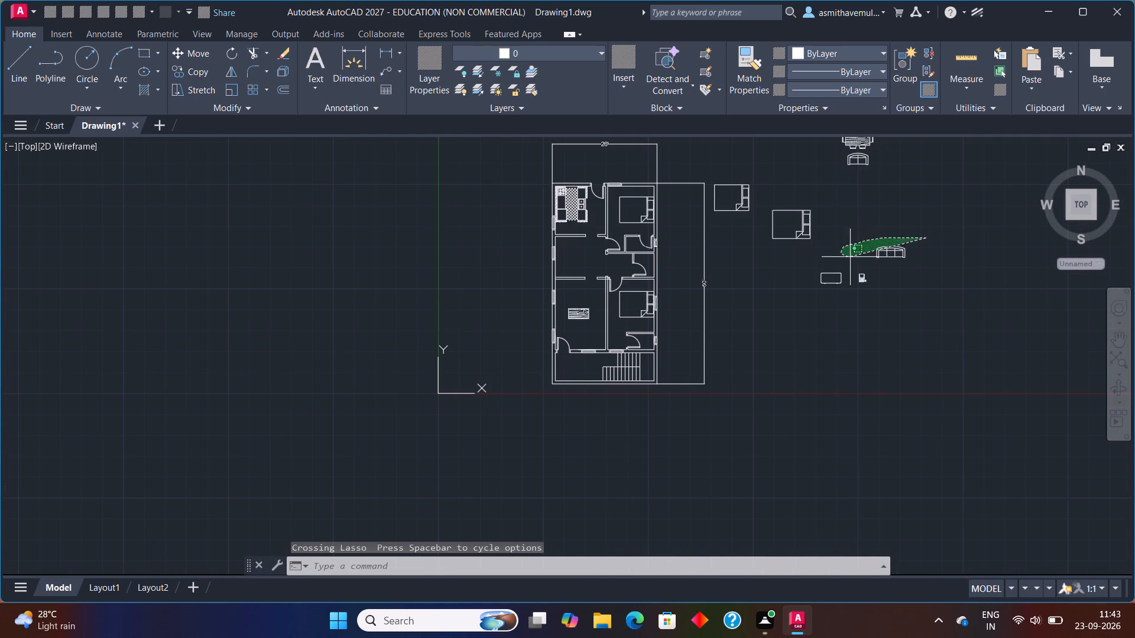
left_click_drag(868, 261, 959, 275)
key("r")
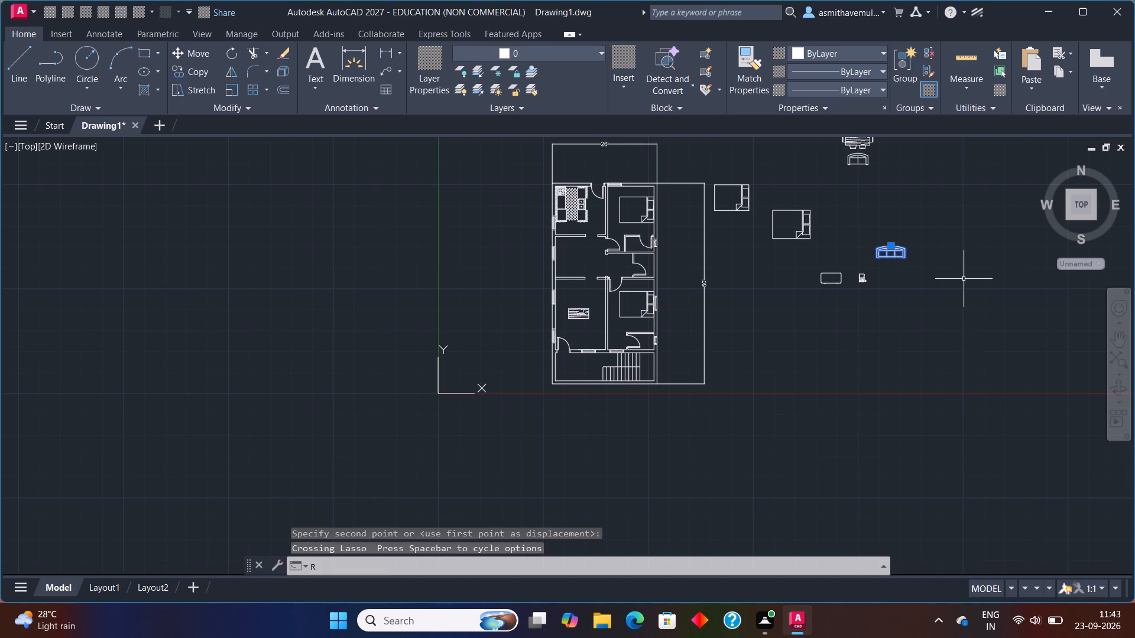
key("o")
key("Return")
scroll(907, 263, "up", 2)
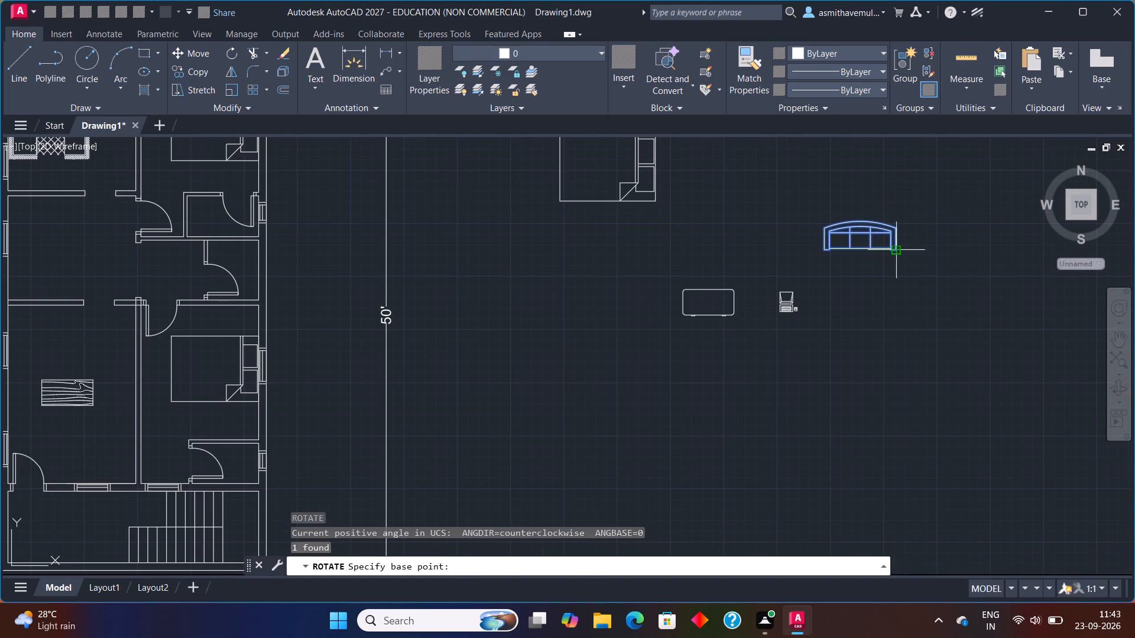
left_click(894, 251)
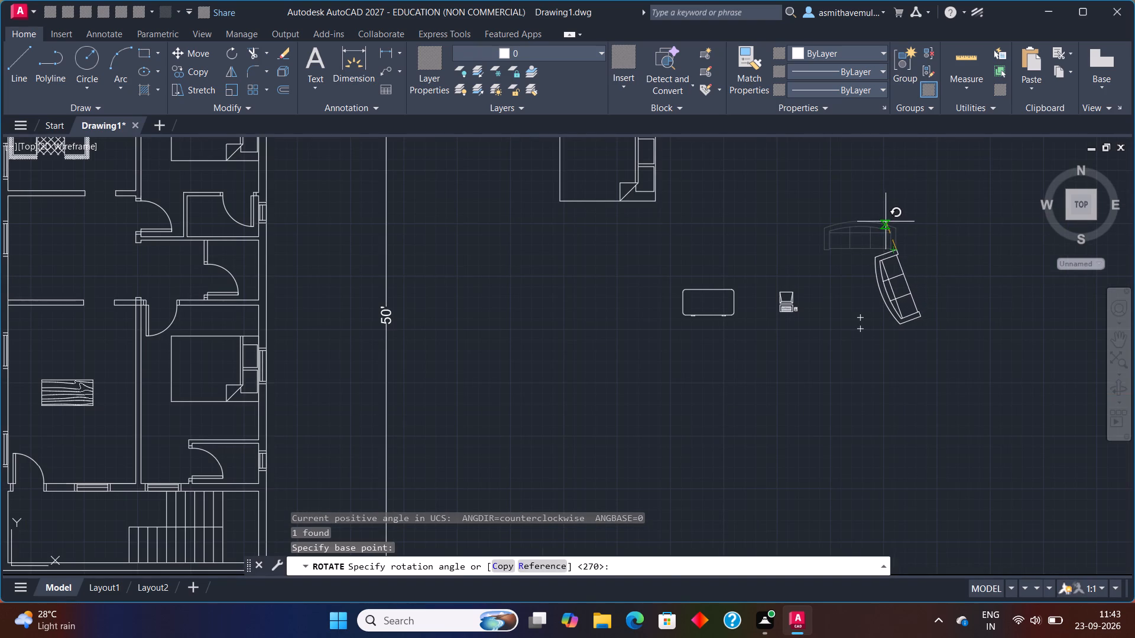
key("F8")
left_click(886, 219)
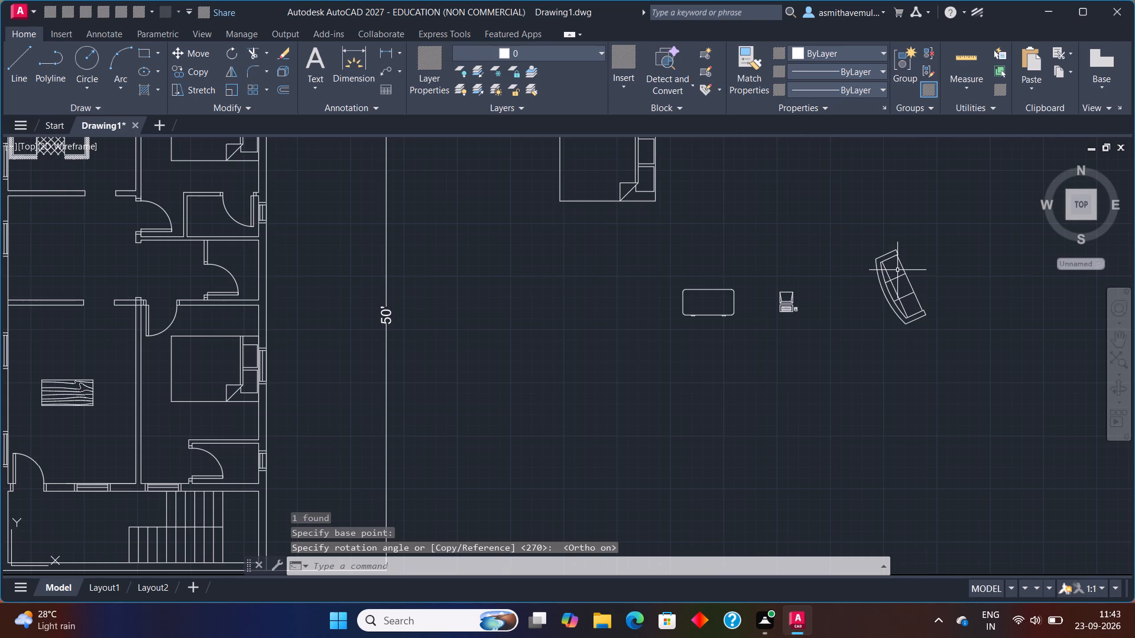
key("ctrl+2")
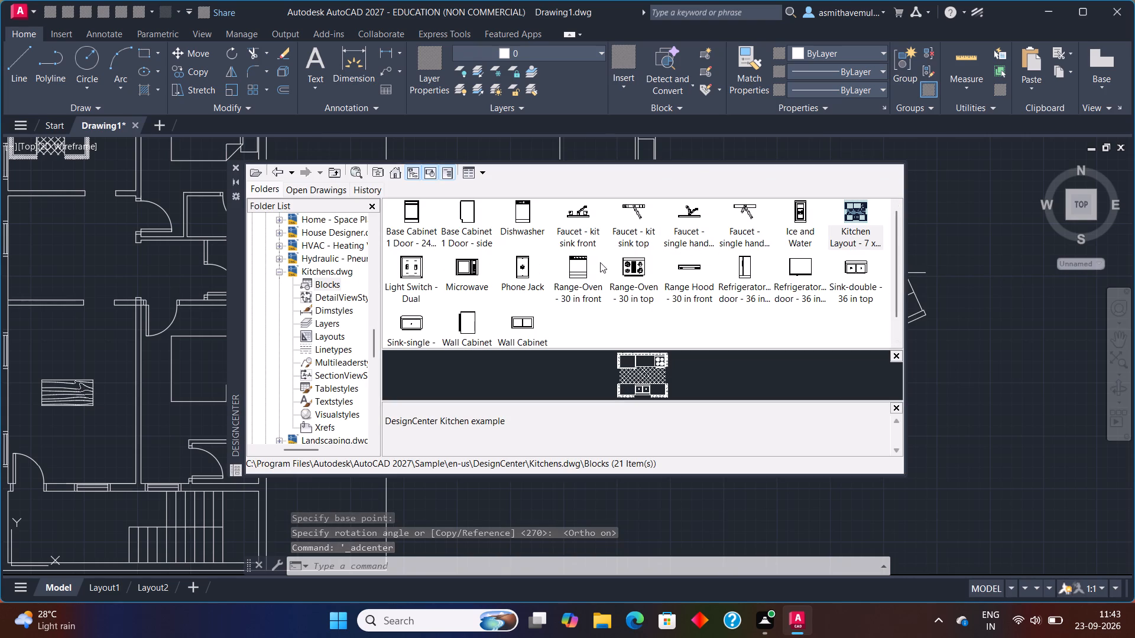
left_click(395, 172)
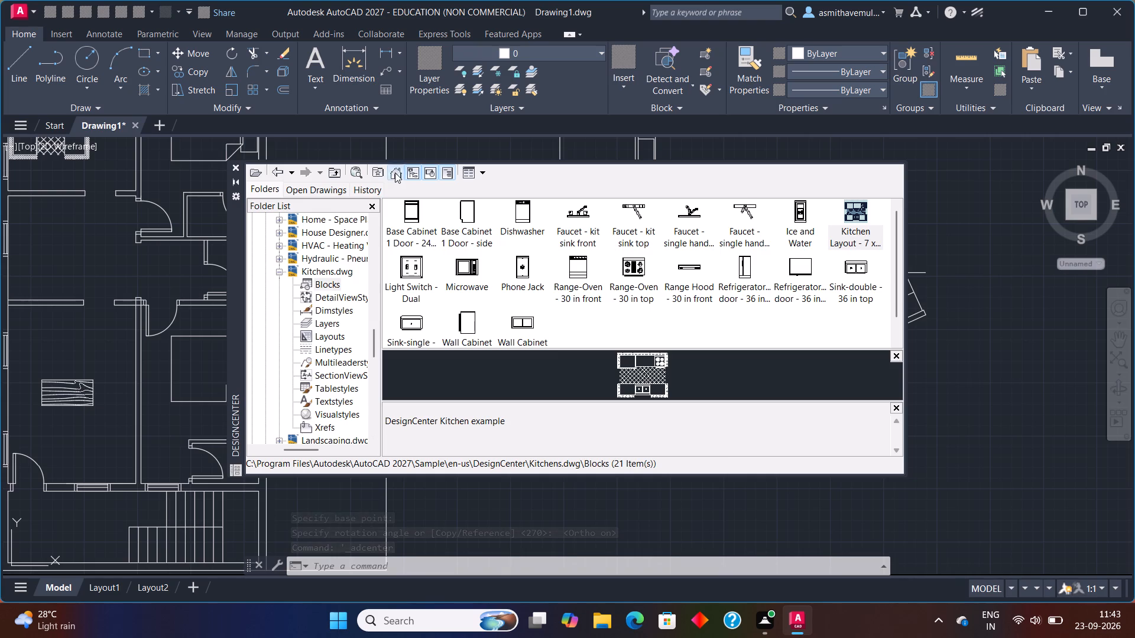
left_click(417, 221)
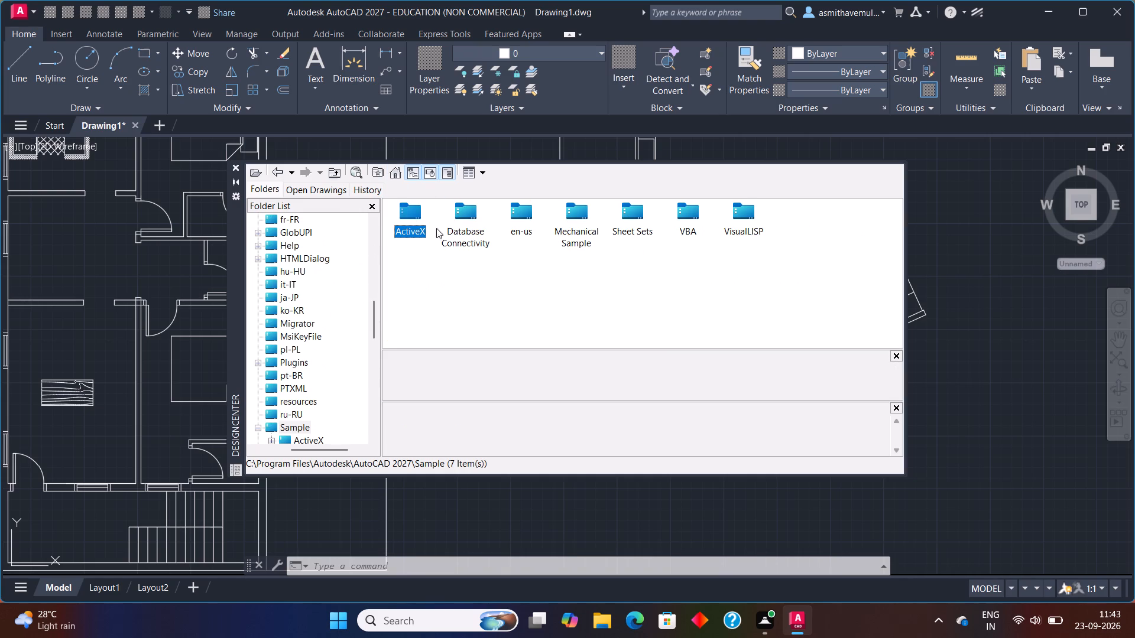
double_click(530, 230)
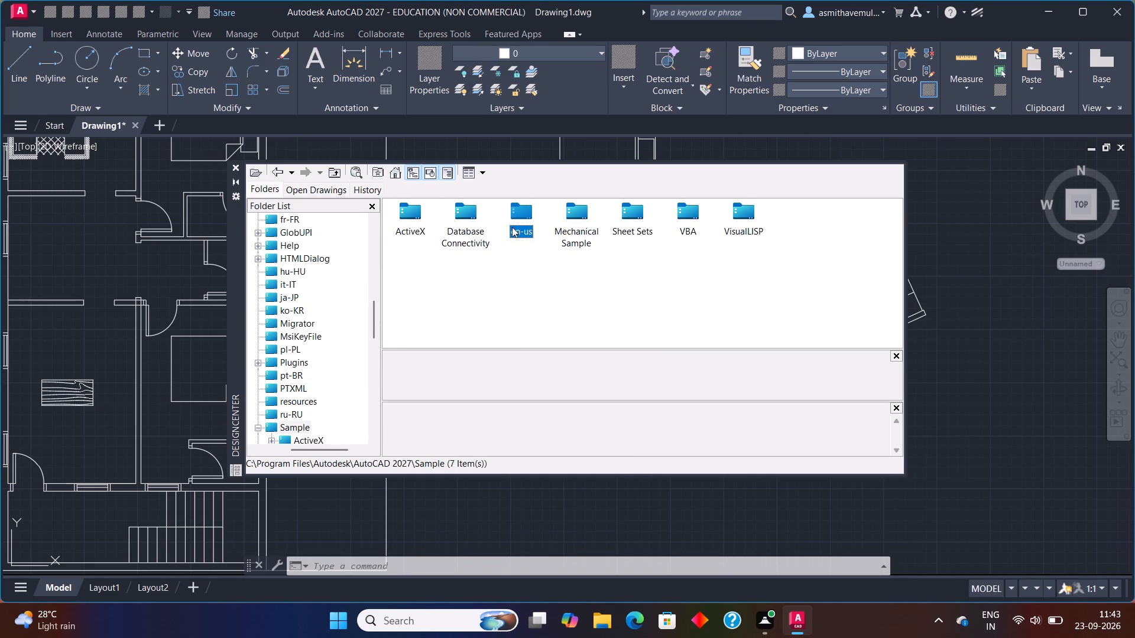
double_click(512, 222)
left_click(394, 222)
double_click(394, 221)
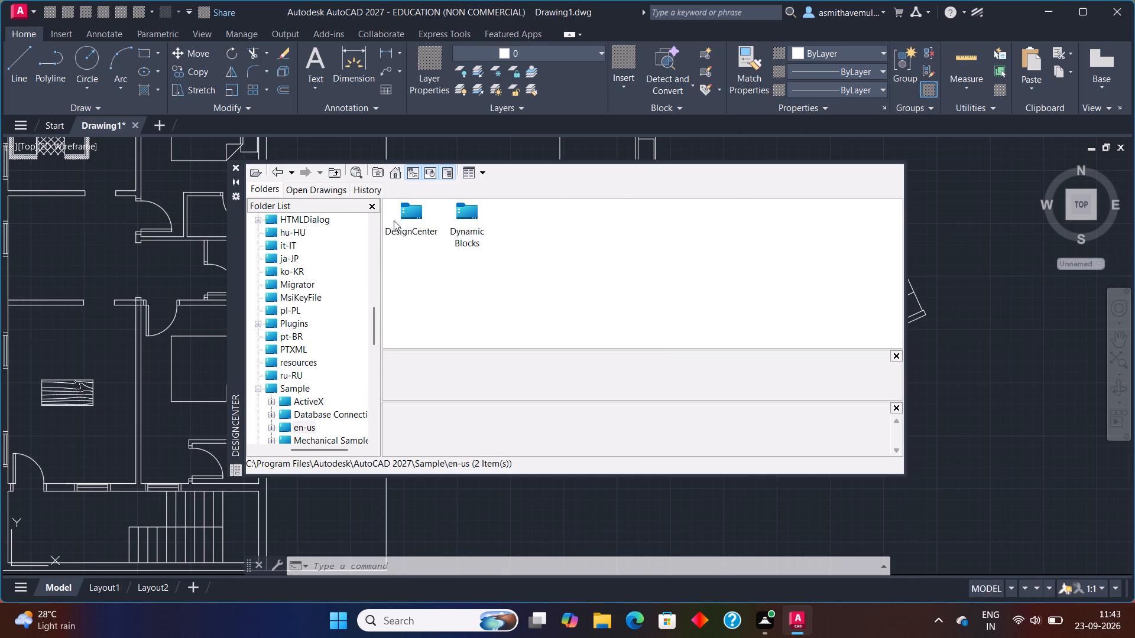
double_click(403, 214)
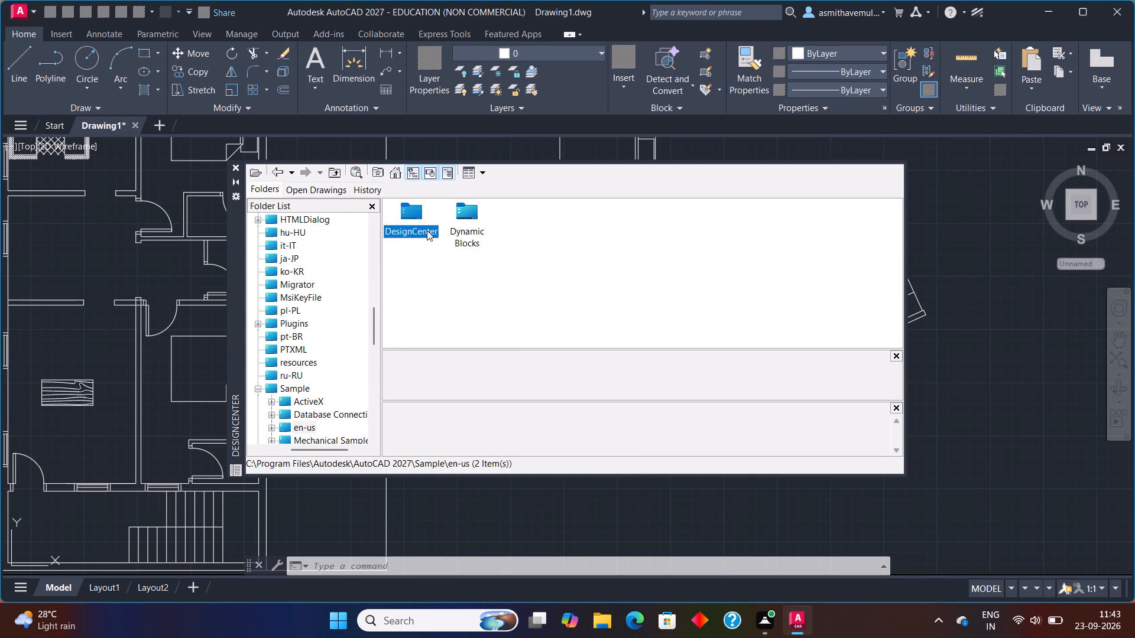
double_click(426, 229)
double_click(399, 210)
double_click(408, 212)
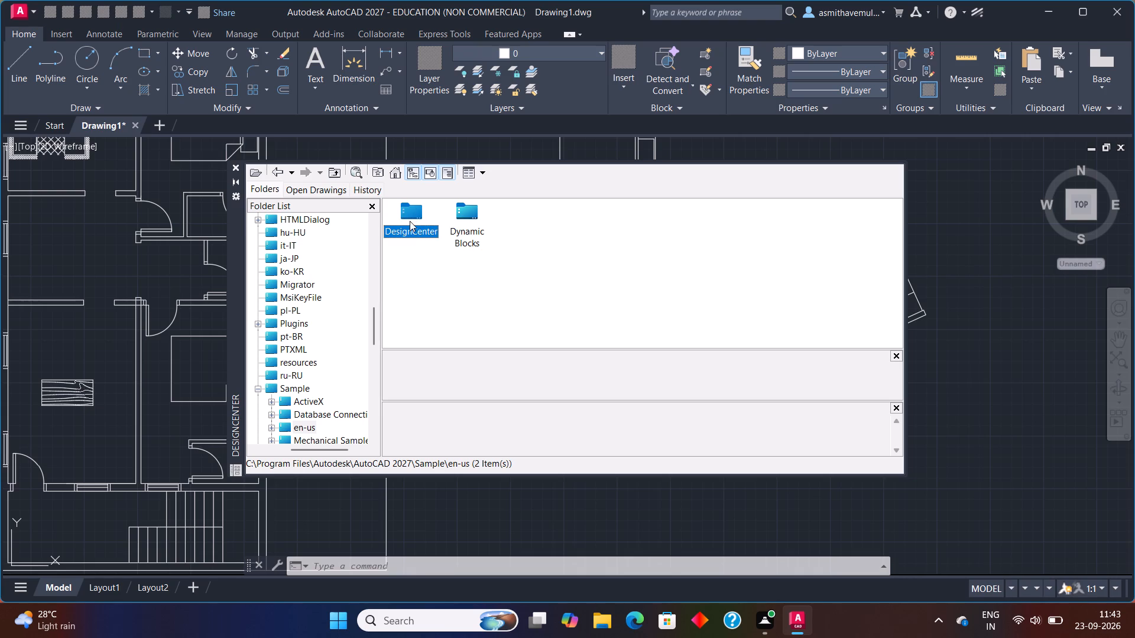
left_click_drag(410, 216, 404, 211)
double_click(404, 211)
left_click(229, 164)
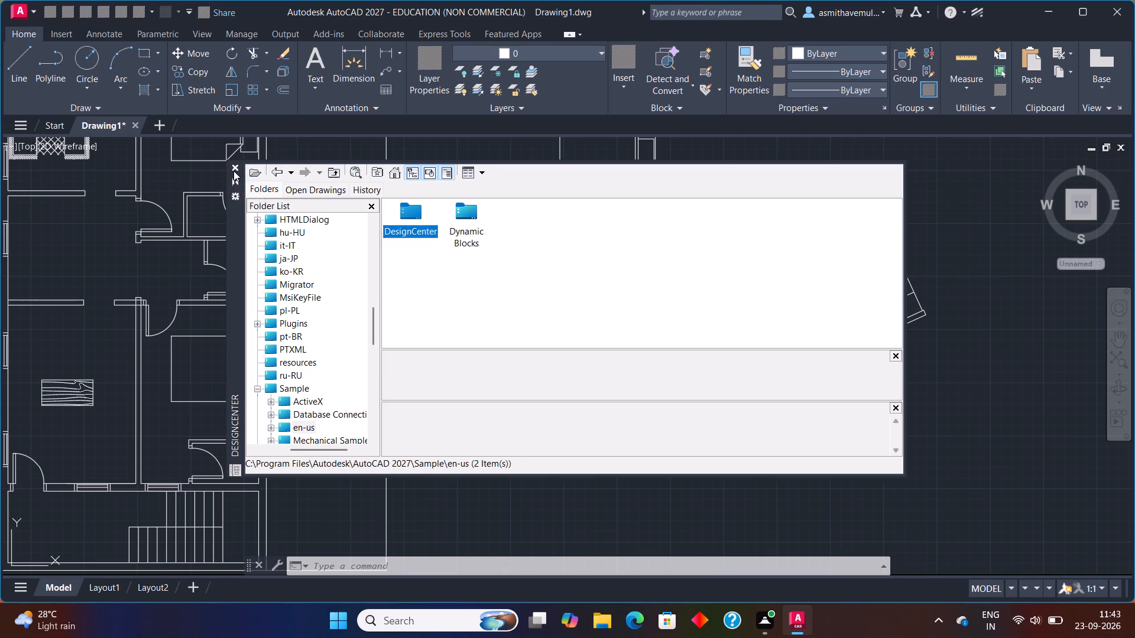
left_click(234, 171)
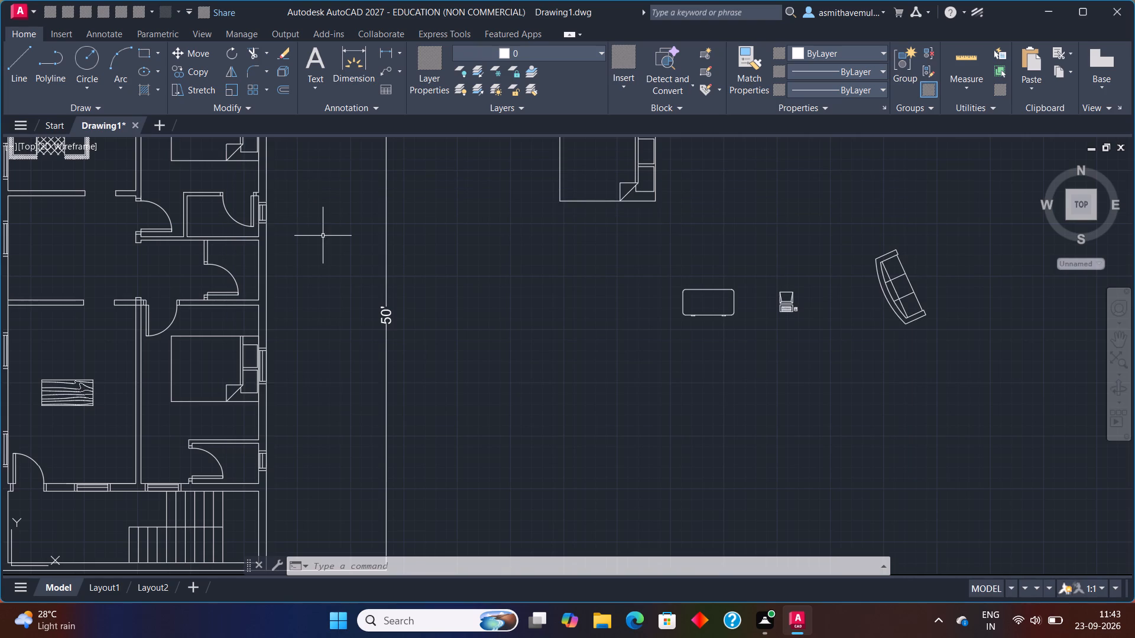
Reopen DesignCenter and browse through the en-us and DesignCenter sample folders to examine the blocks of House Designer.dwg.
key("ctrl+2")
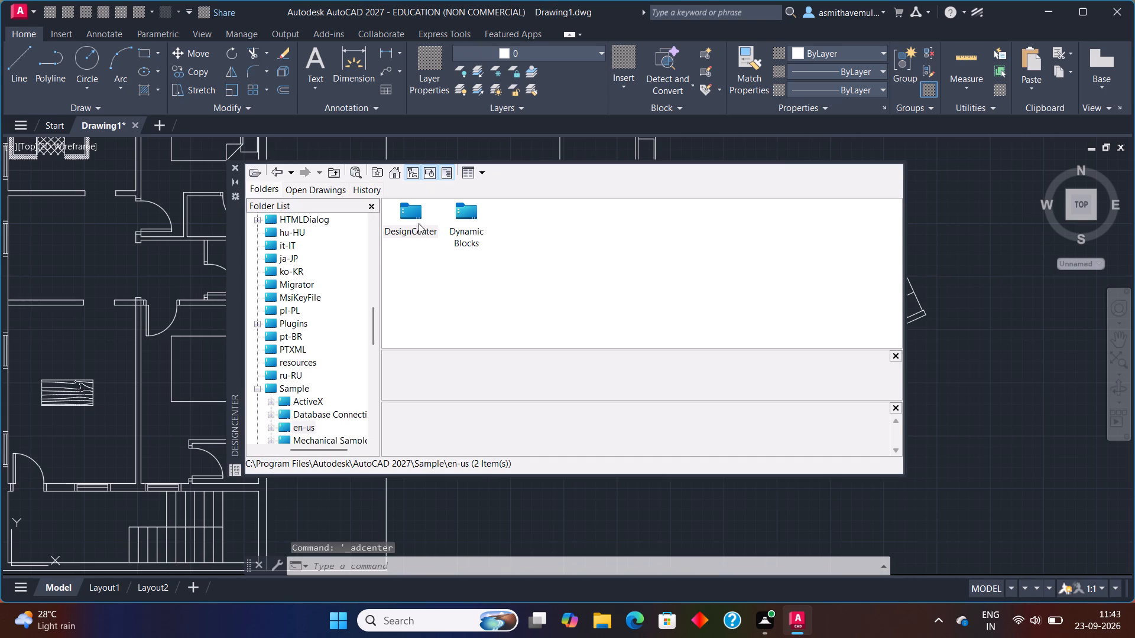
left_click(419, 217)
left_click(422, 219)
left_click(467, 220)
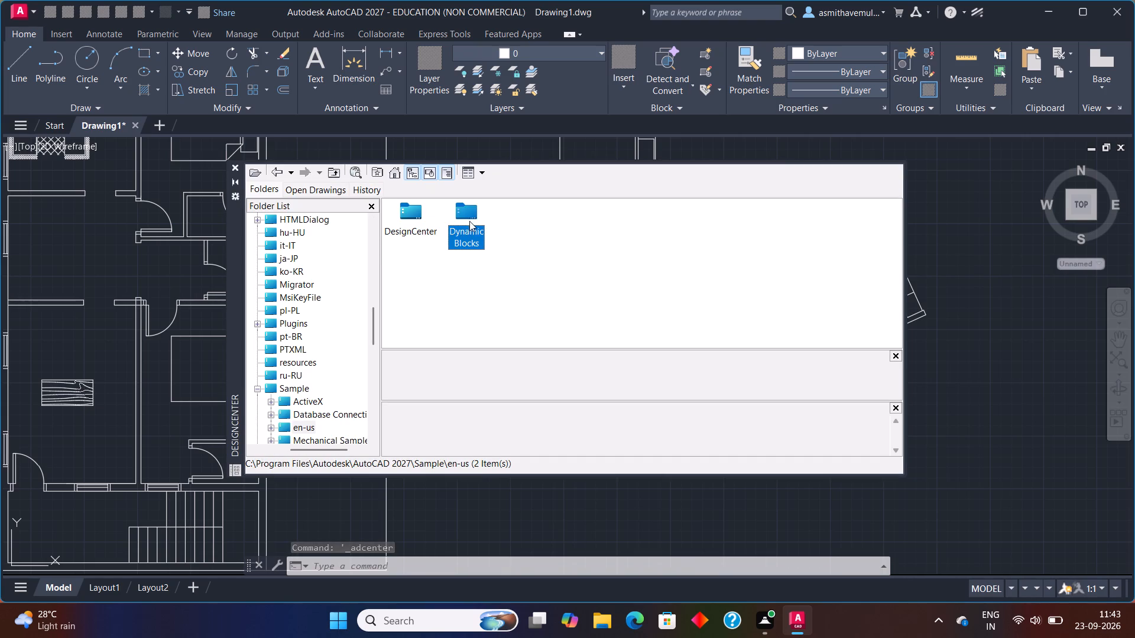
left_click(471, 221)
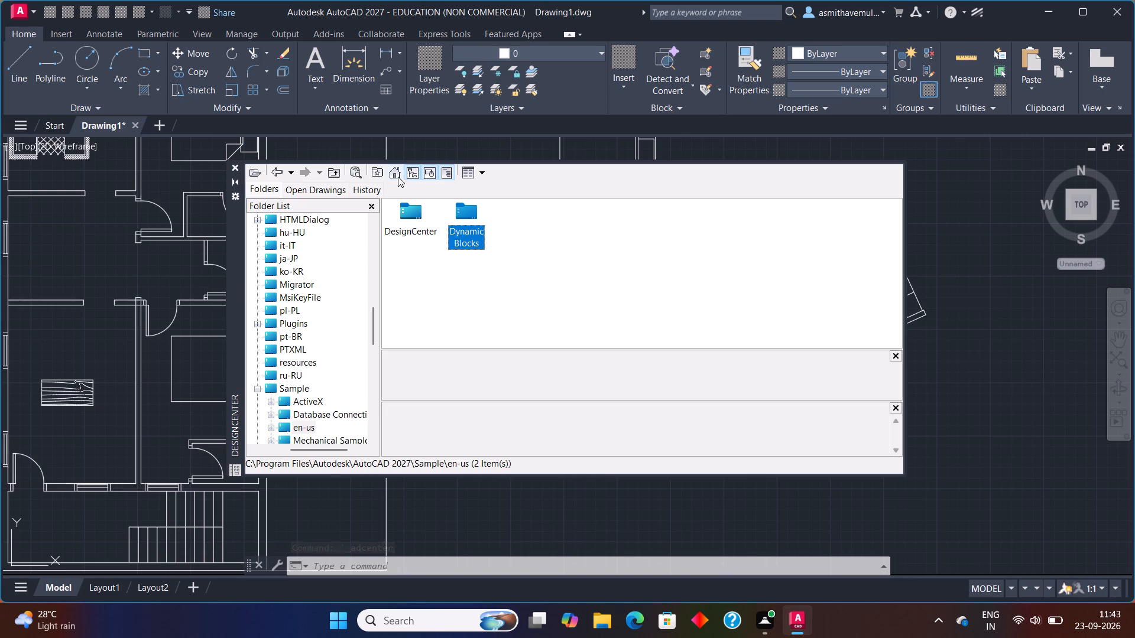
left_click(394, 174)
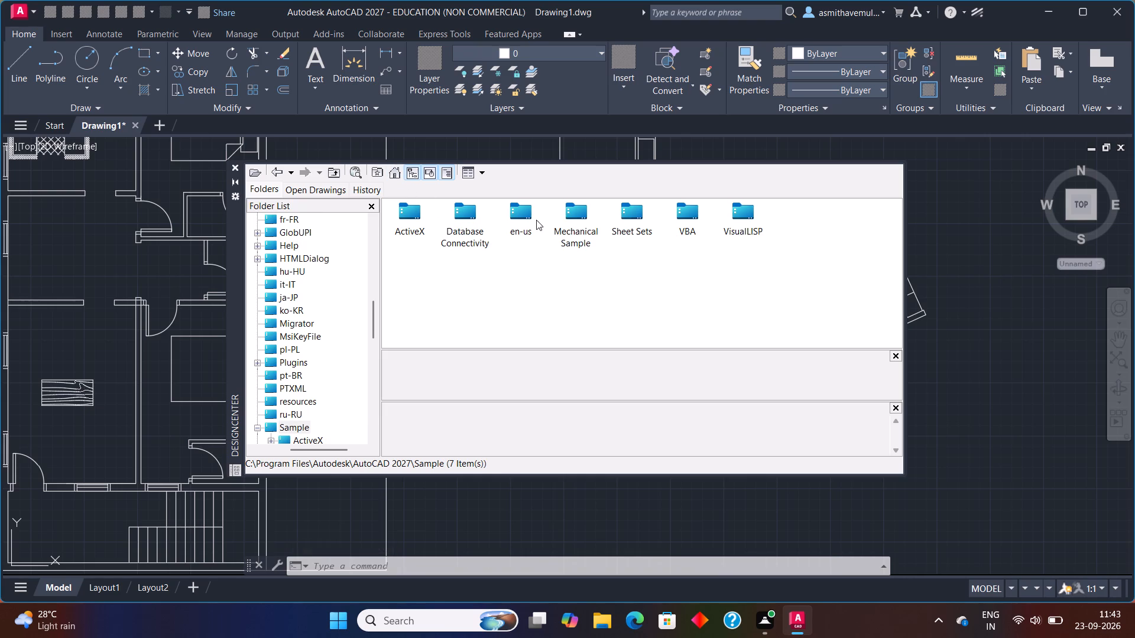
double_click(528, 216)
double_click(408, 220)
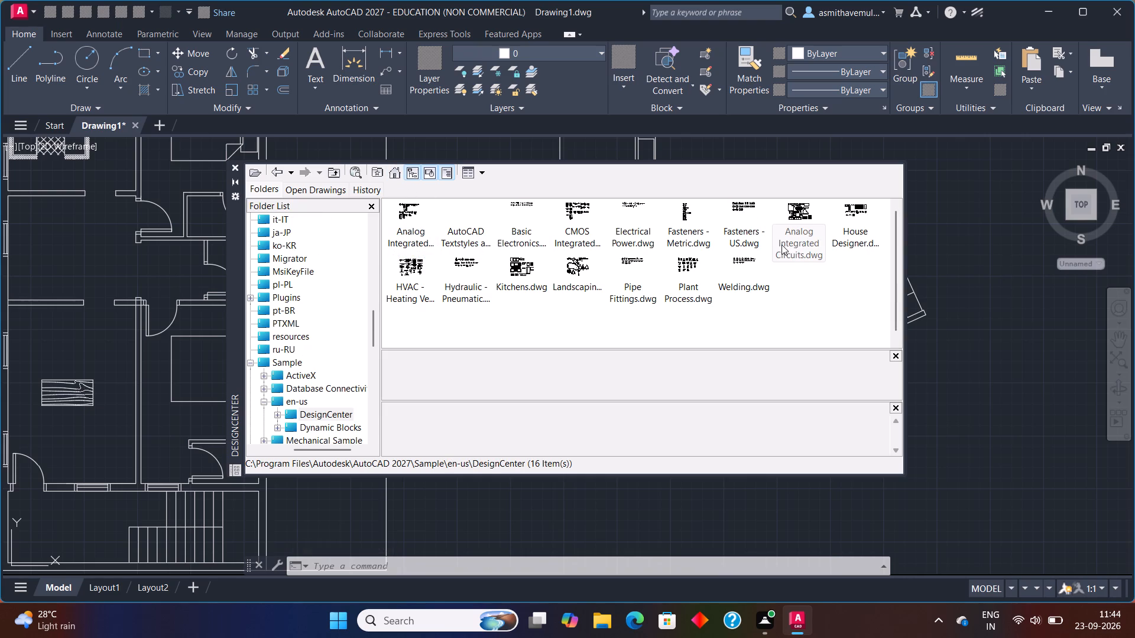
left_click(849, 226)
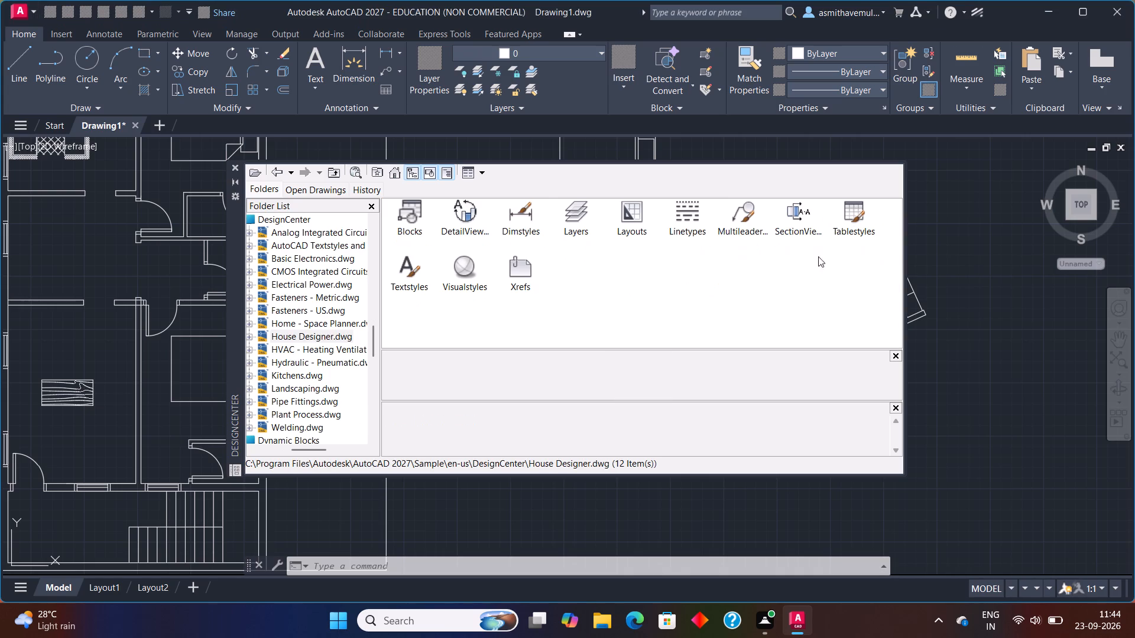
double_click(419, 217)
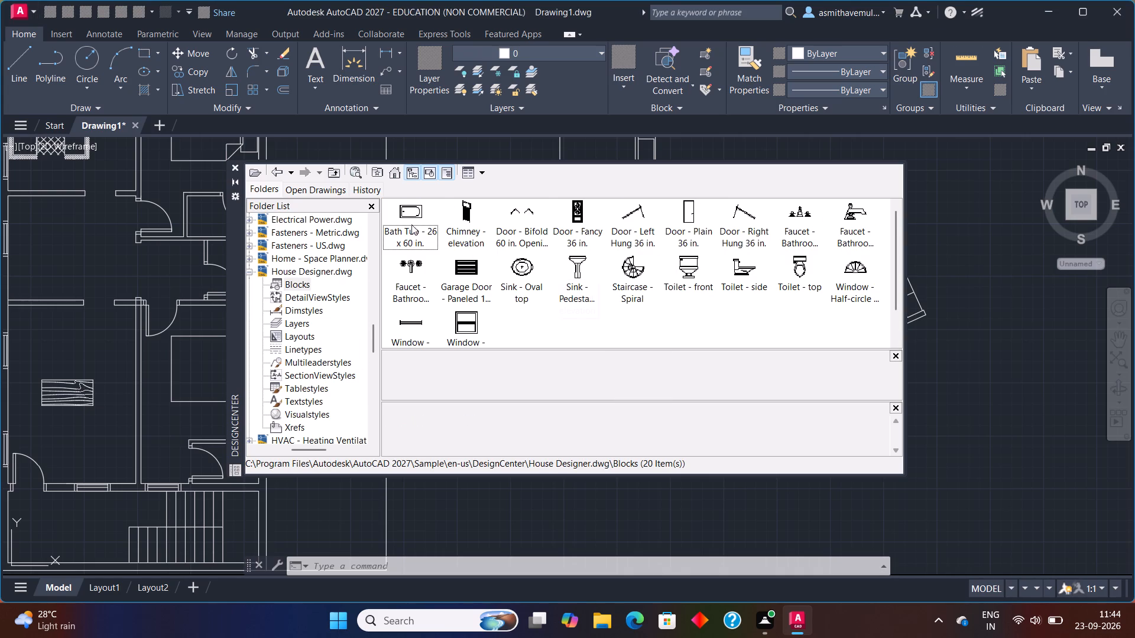
Open the blocks of Home - Space Planner.dwg in DesignCenter and place the Sofa - Roundback Loveseat 5 ft. block outside the plan.
left_click(393, 170)
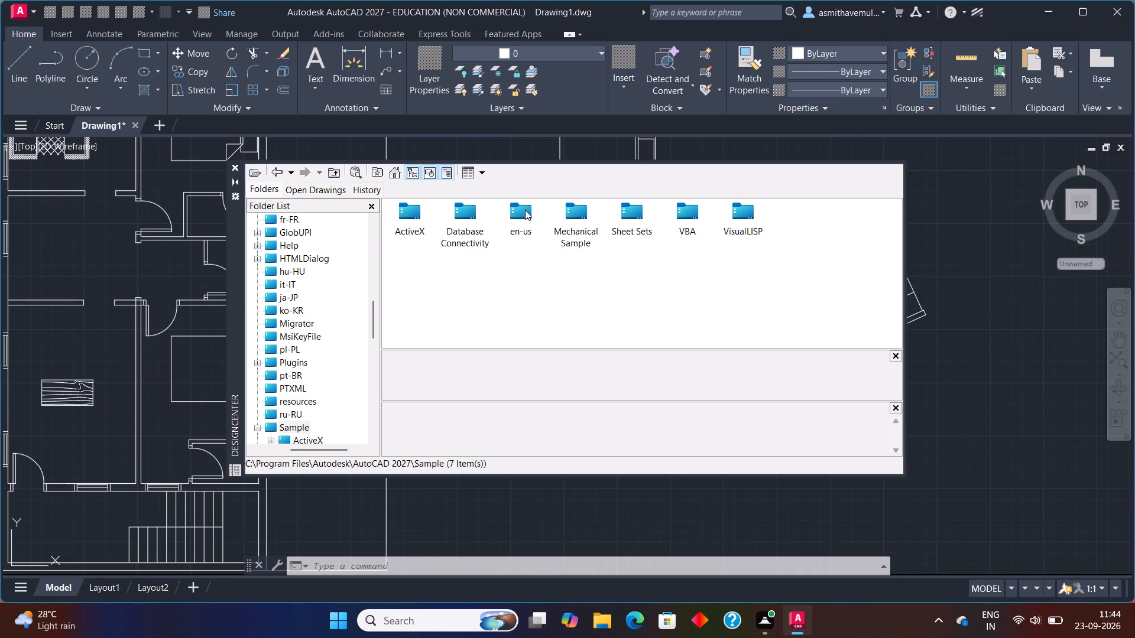
double_click(515, 232)
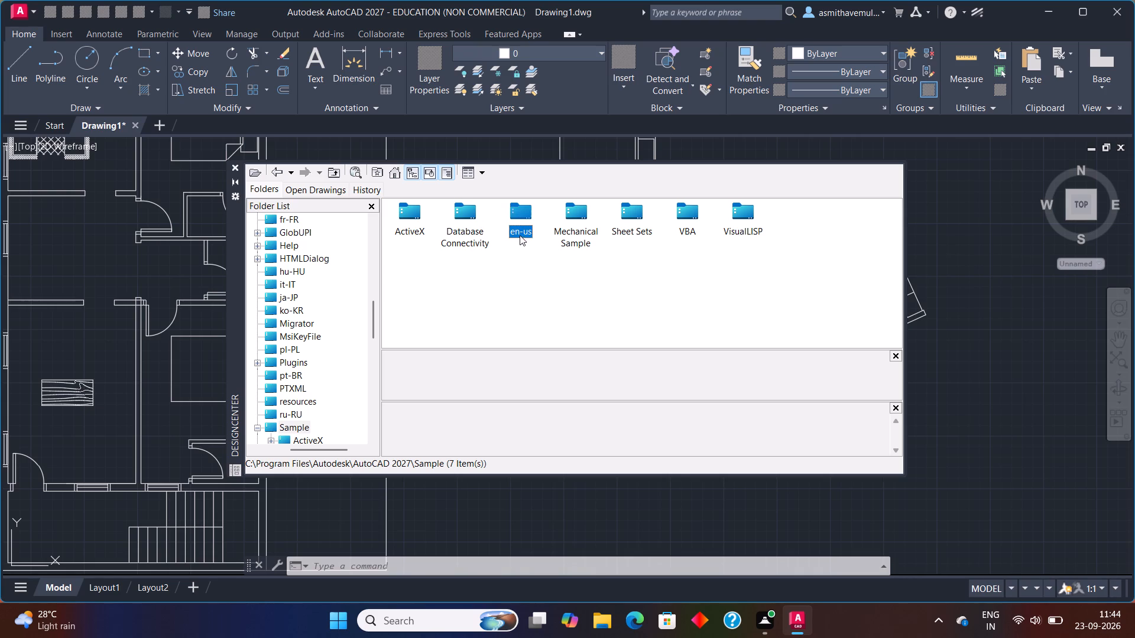
double_click(520, 231)
double_click(407, 226)
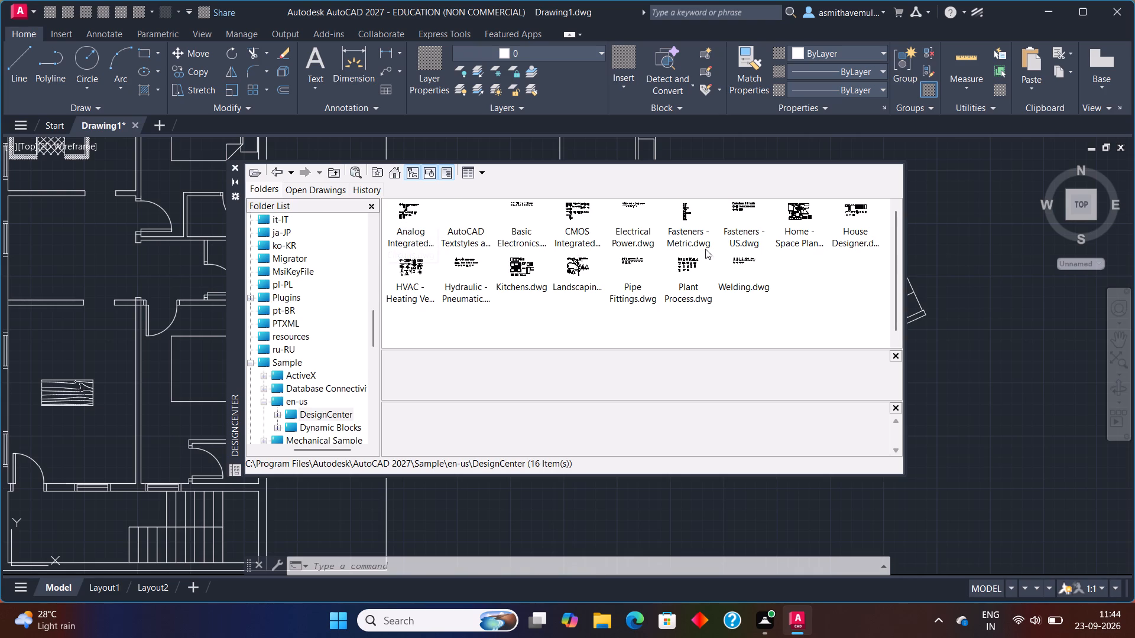
left_click(801, 219)
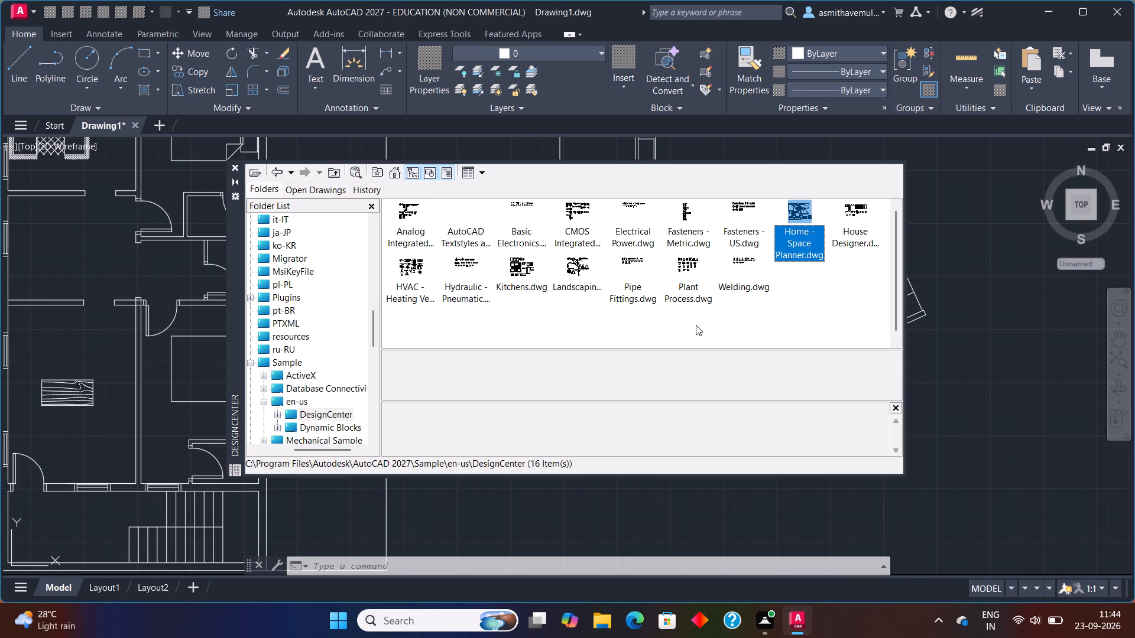
double_click(801, 209)
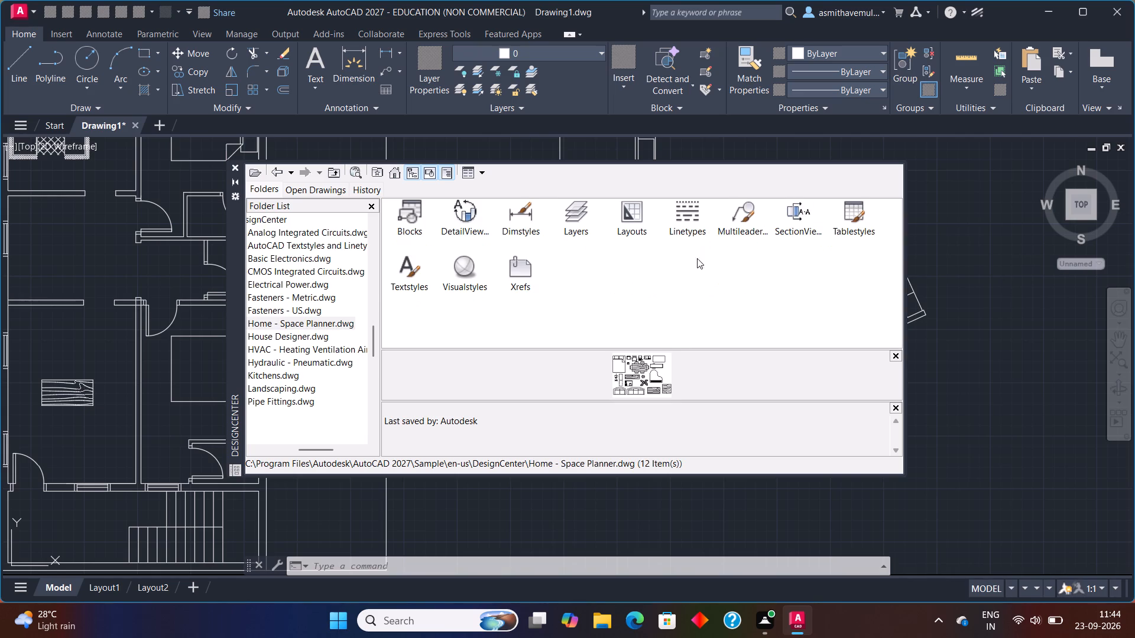
double_click(410, 226)
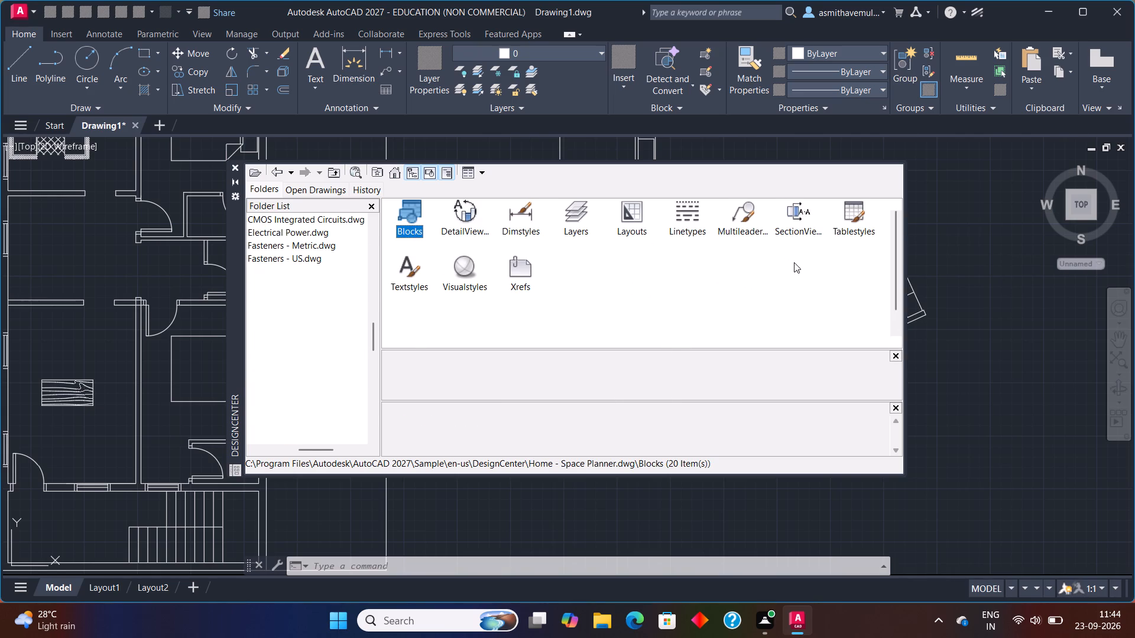
left_click_drag(795, 262, 964, 403)
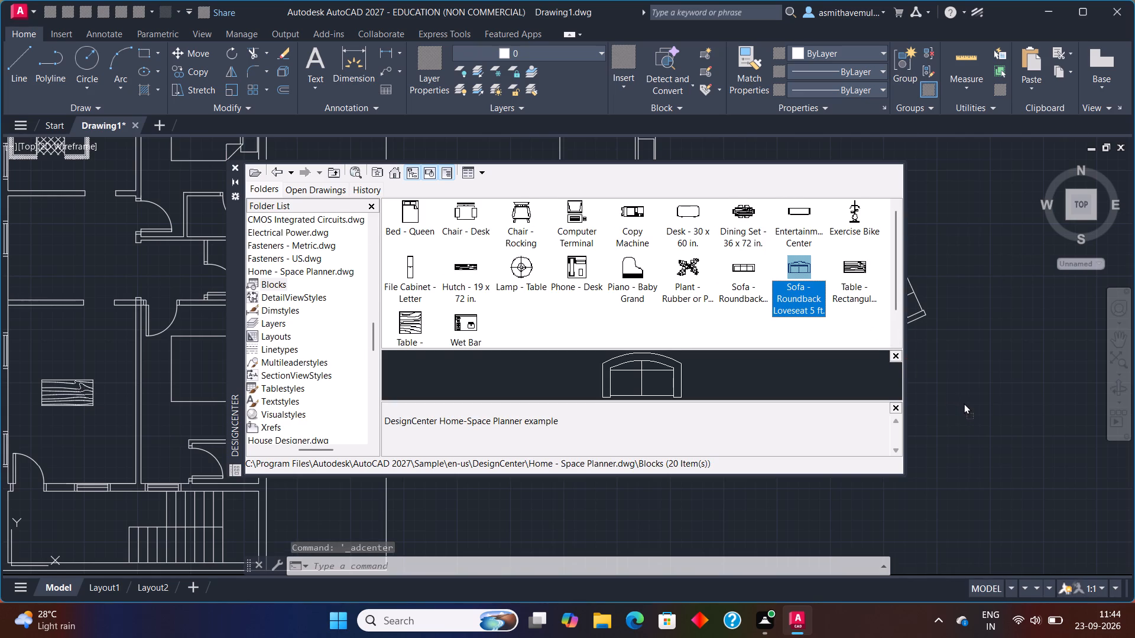
left_click(958, 357)
left_click_drag(731, 262, 1022, 468)
left_click(961, 373)
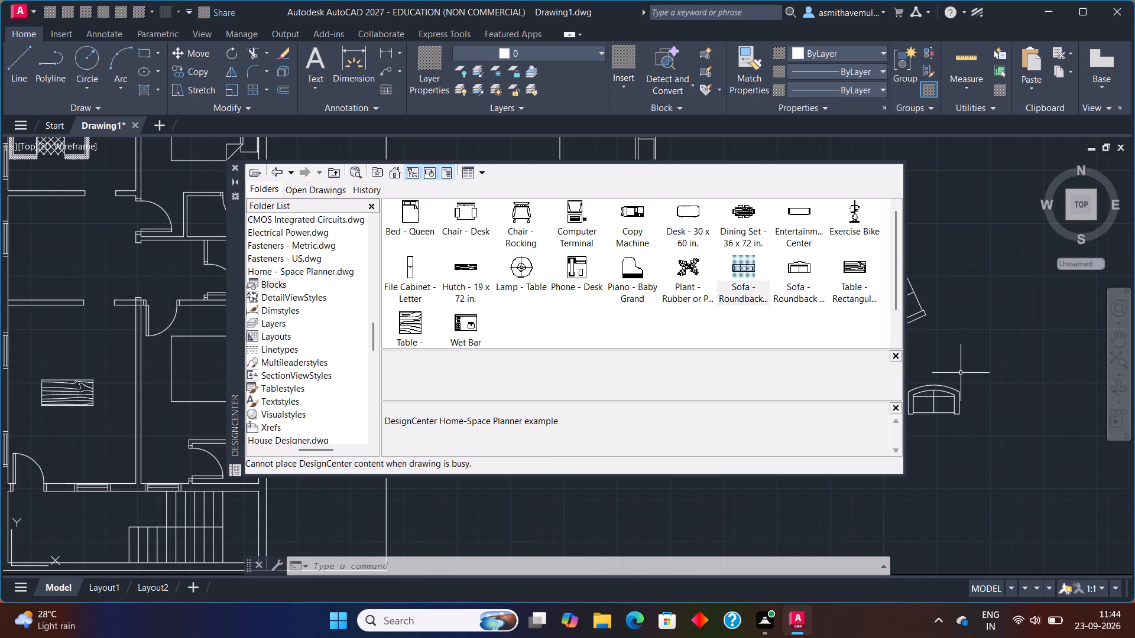
Place the three-seat roundback sofa block outside the plan, beside the loveseat, and close DesignCenter.
left_click_drag(737, 267, 813, 308)
left_click_drag(813, 308, 1030, 377)
left_click(1030, 377)
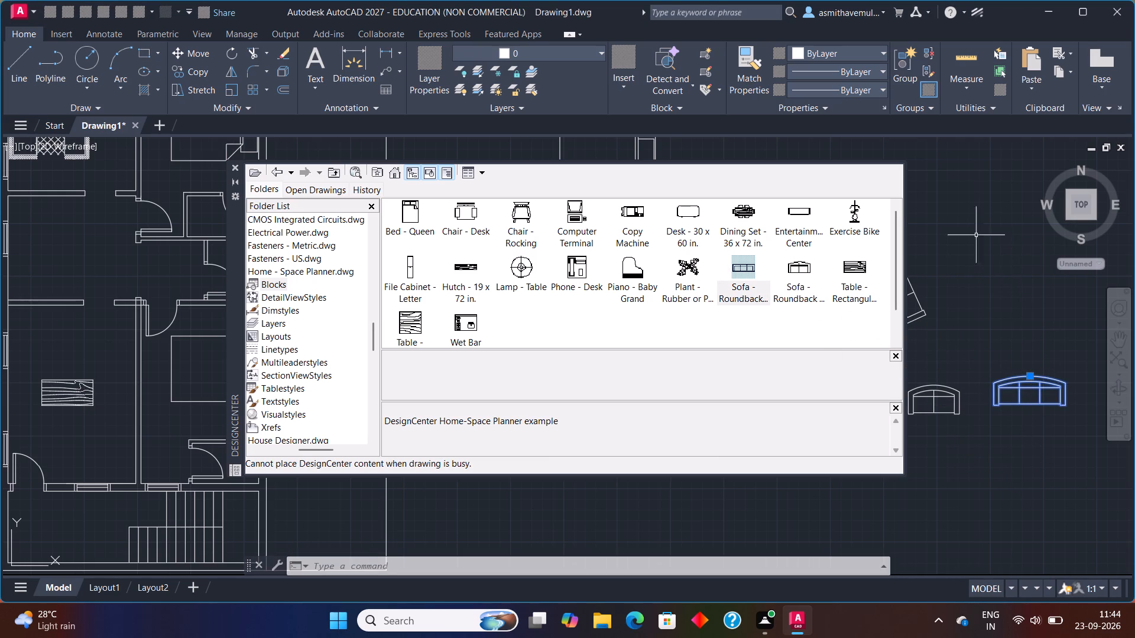
left_click(232, 164)
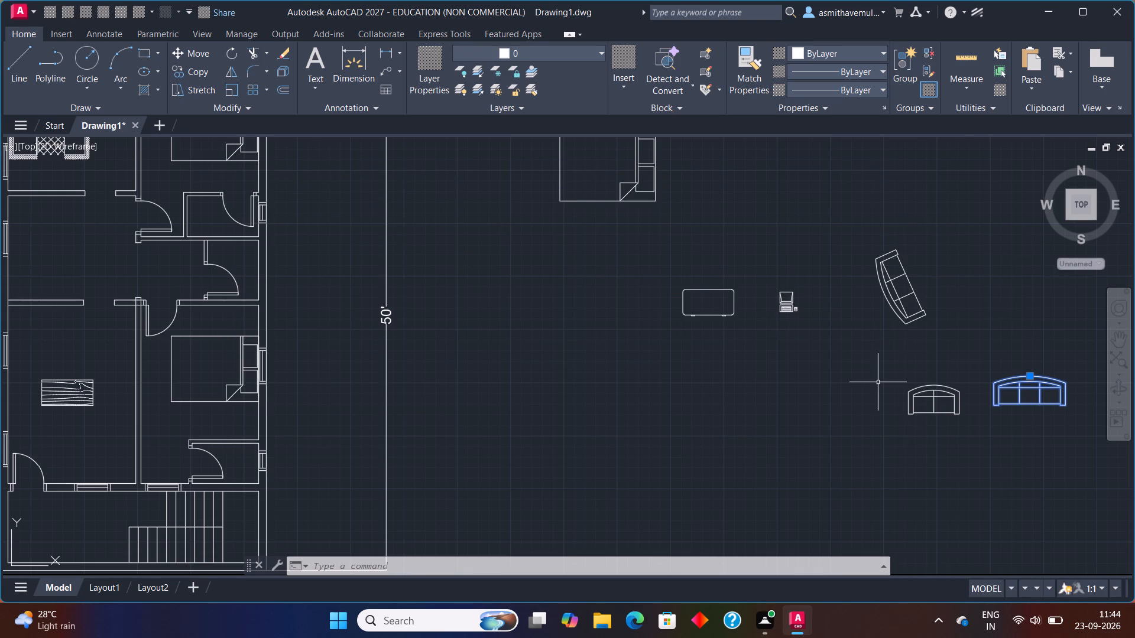
key("Escape")
Rotate the new three-seat sofa 90° about its lower-right corner with Ortho on, so its back faces left.
middle_click_drag(1004, 395, 461, 284)
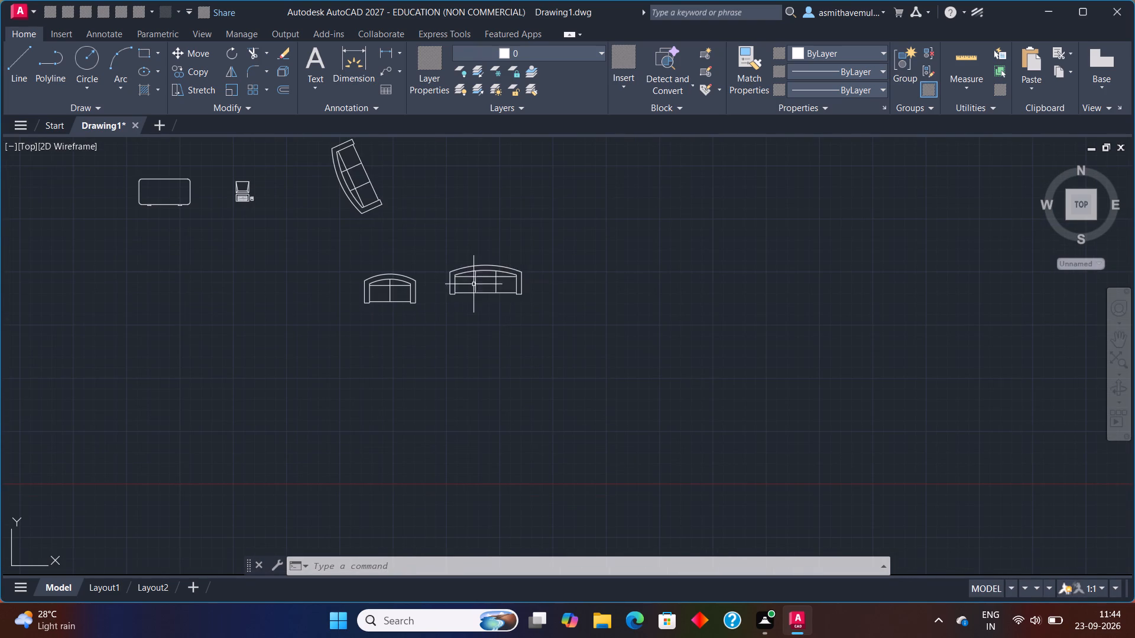
left_click_drag(541, 285, 565, 360)
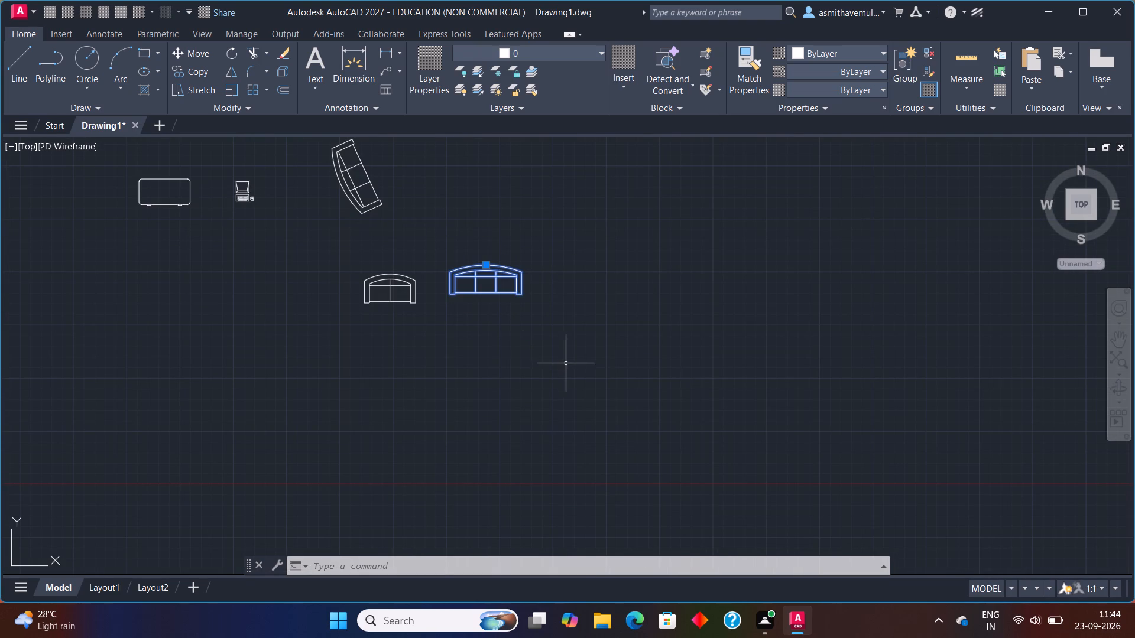
key("r")
key("o")
key("Return")
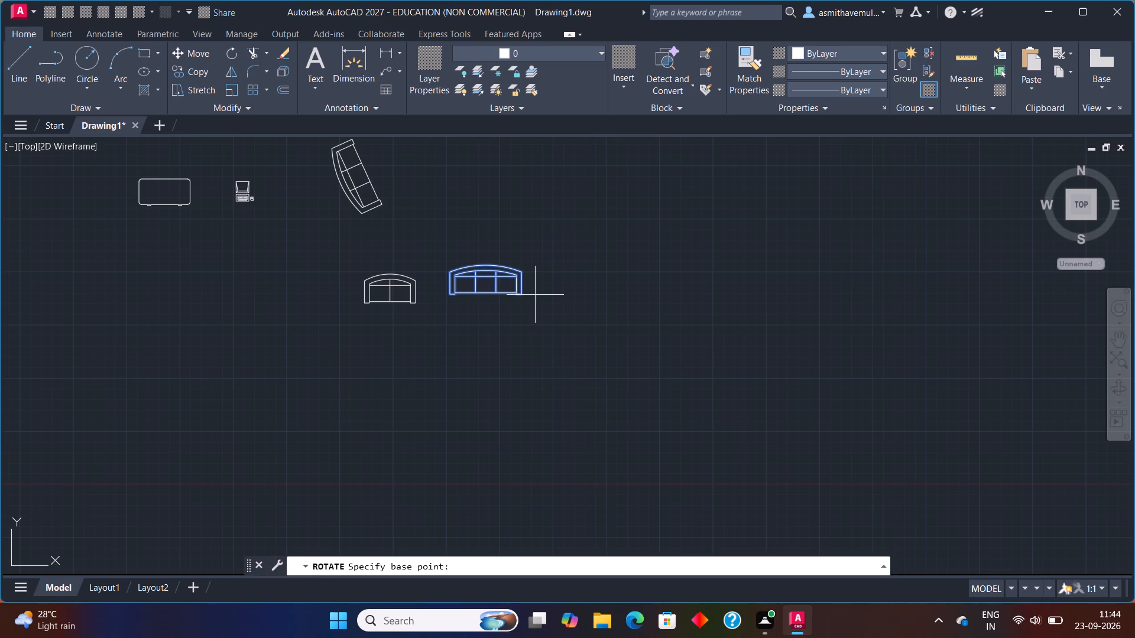
left_click(526, 293)
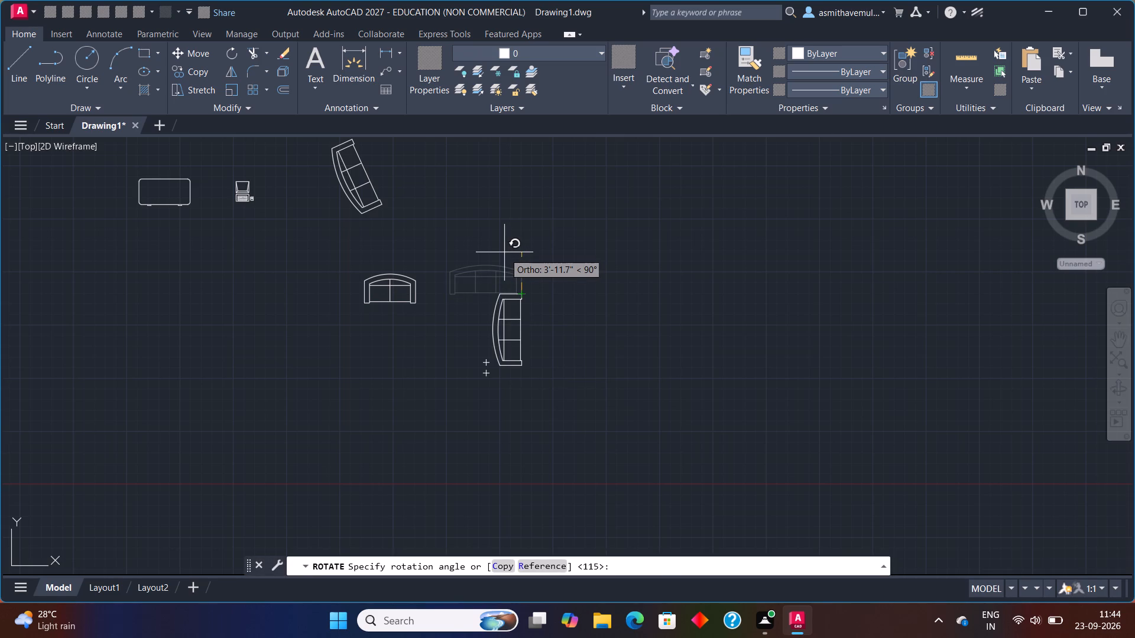
key("F8")
key("F8")
left_click(504, 253)
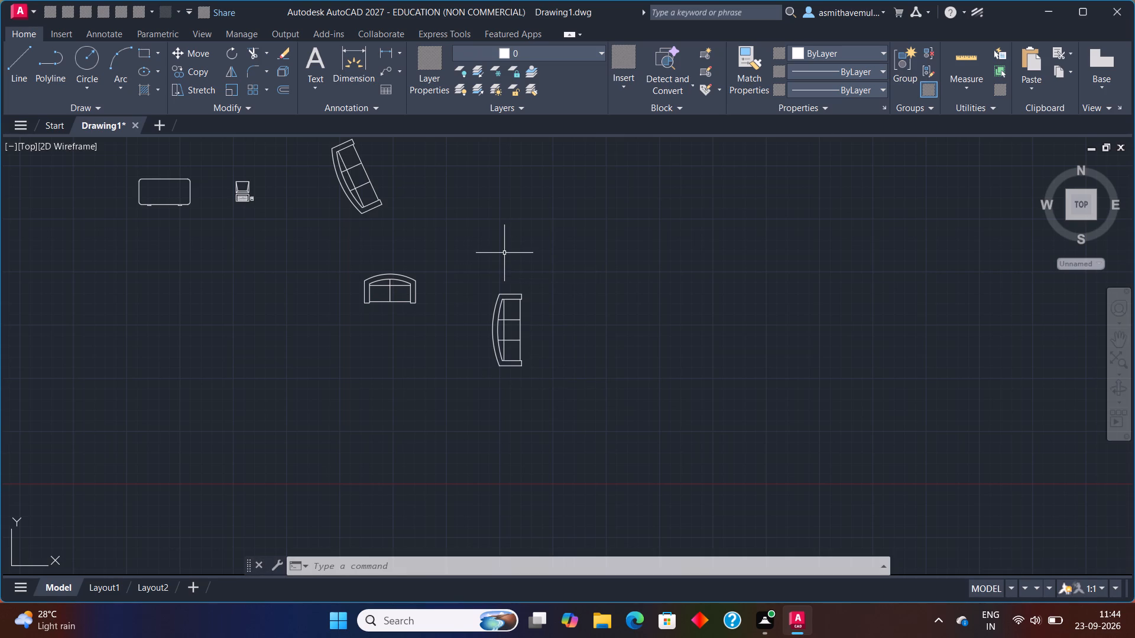
Move the rotated sofa by its upper-right corner into the lower-left room, back along the left wall beside the table, with Ortho off.
left_click_drag(532, 269, 543, 421)
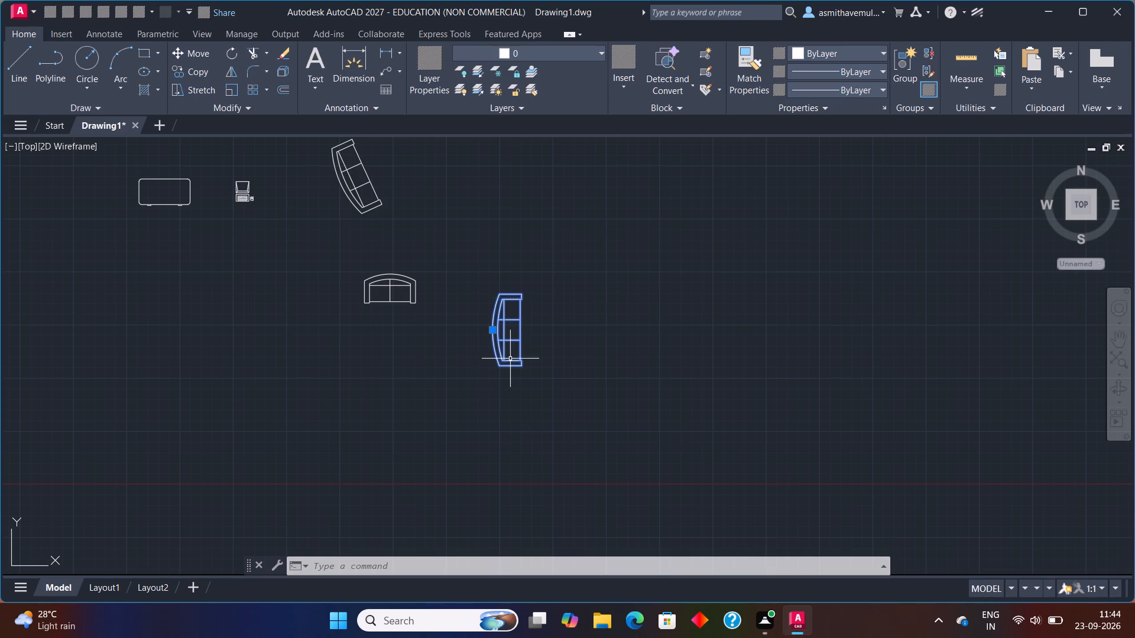
key("m")
key("Return")
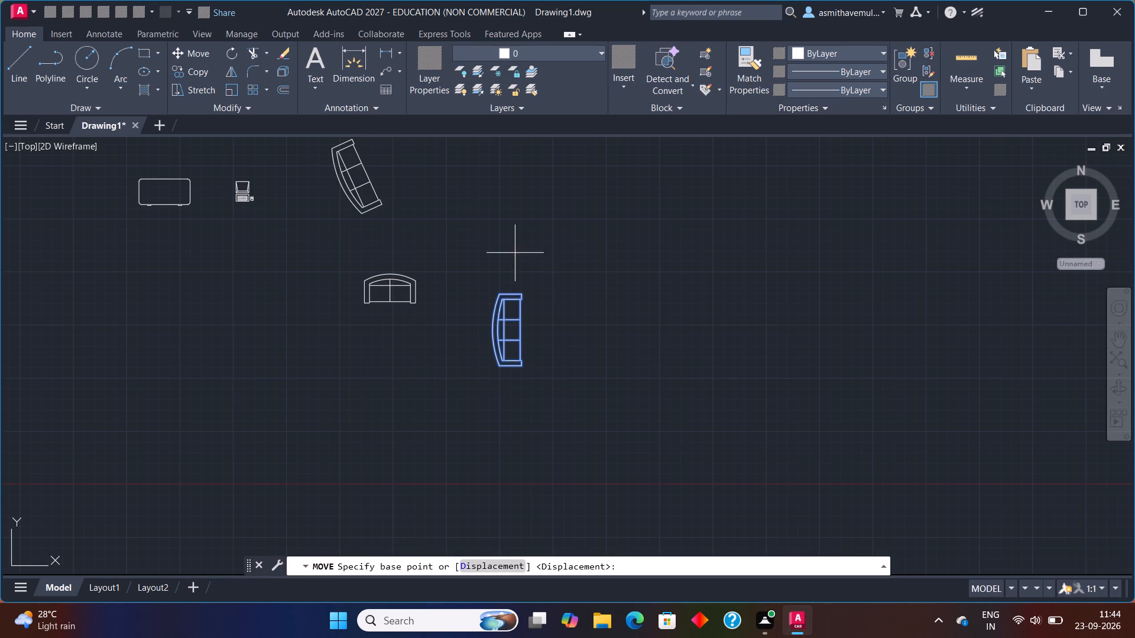
left_click(521, 291)
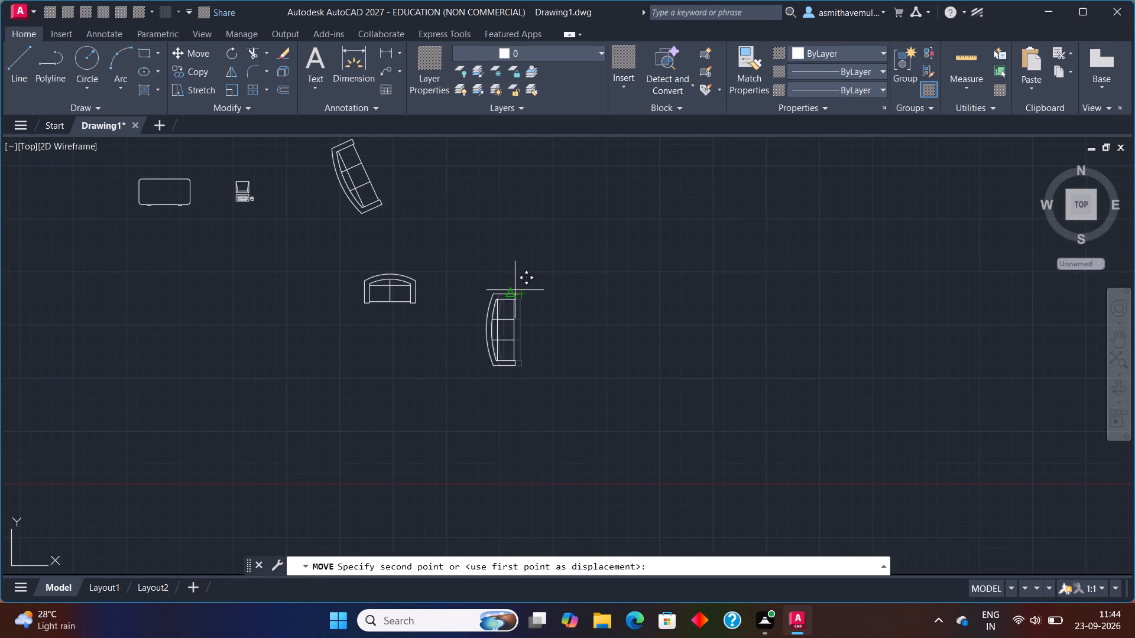
middle_click_drag(223, 243, 1020, 415)
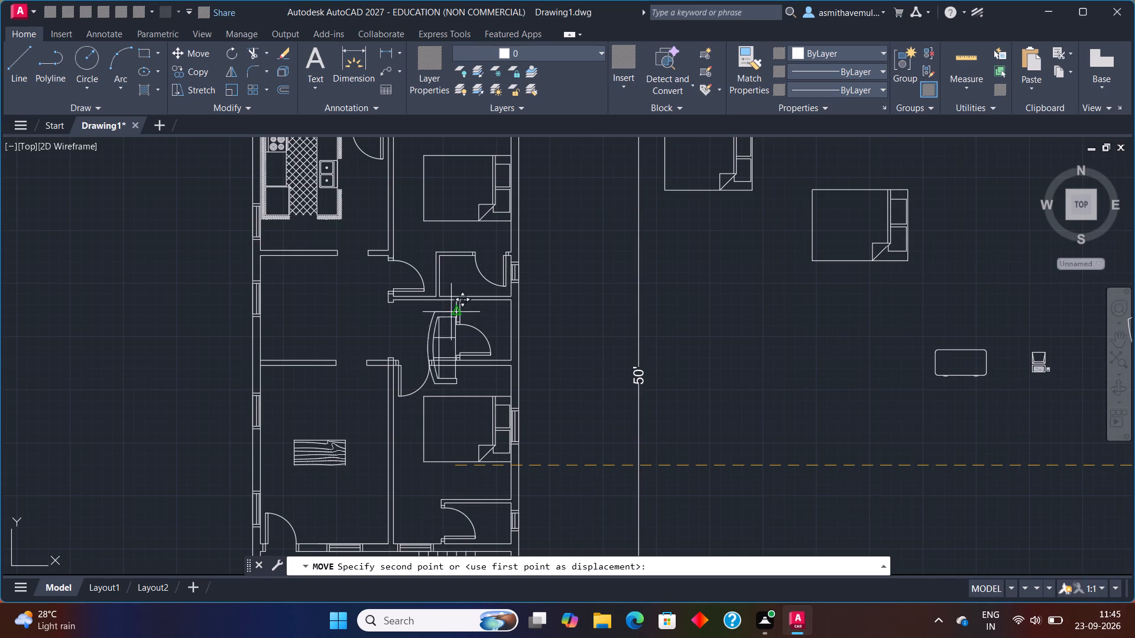
key("F8")
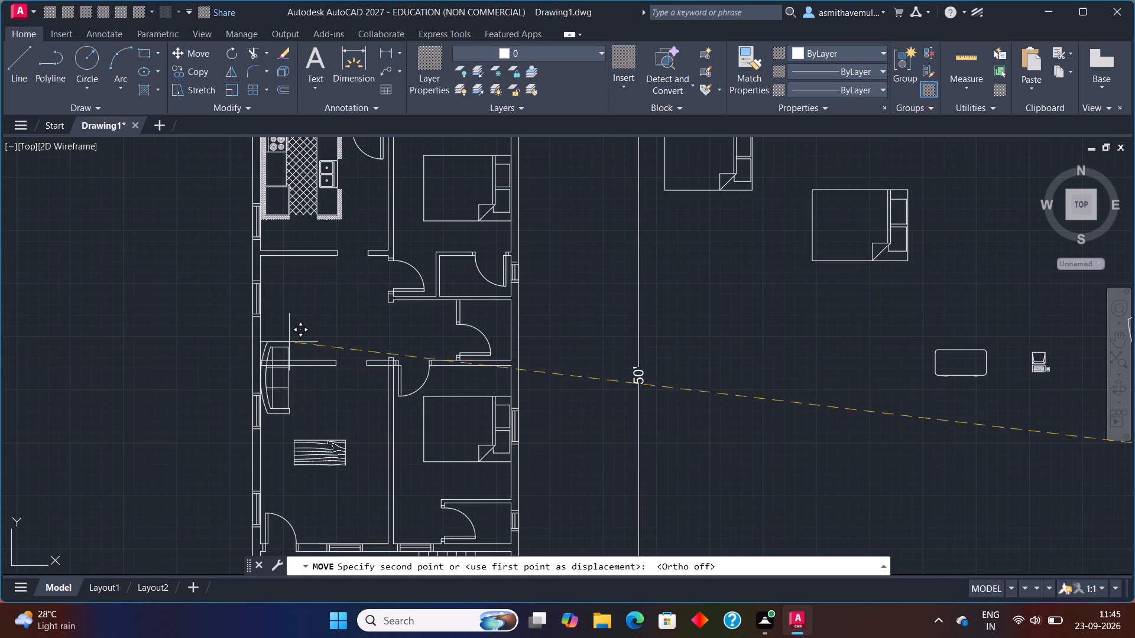
scroll(291, 415, "up", 1)
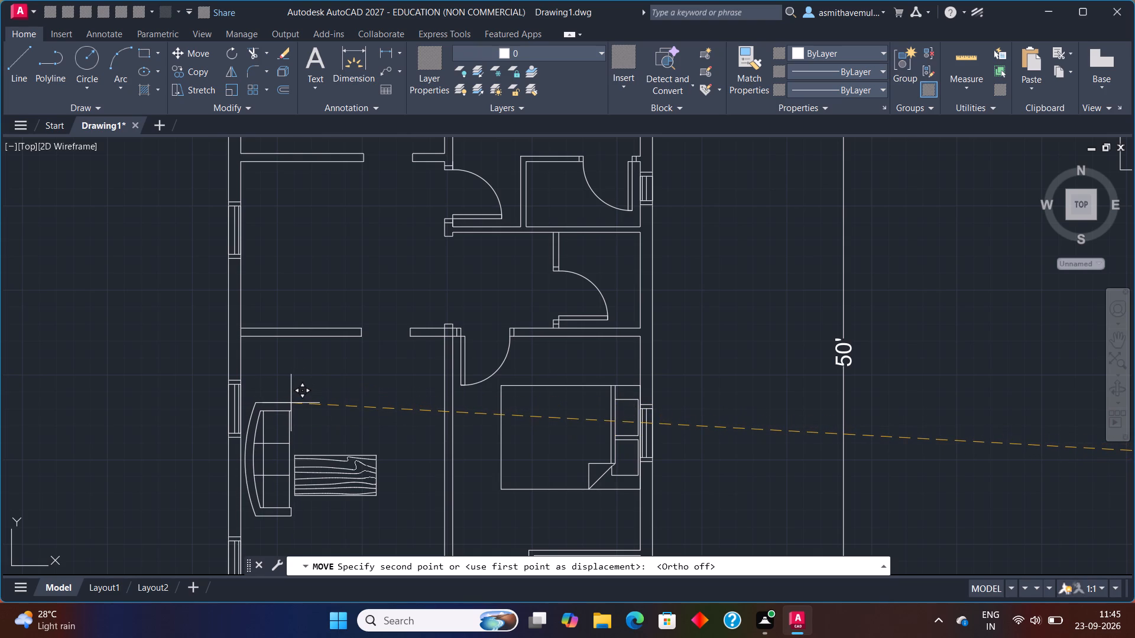
left_click(291, 403)
Rotate the wood-grain table a quarter turn clockwise about its lower-right corner, with Ortho on, so it stands upright.
left_click(369, 480)
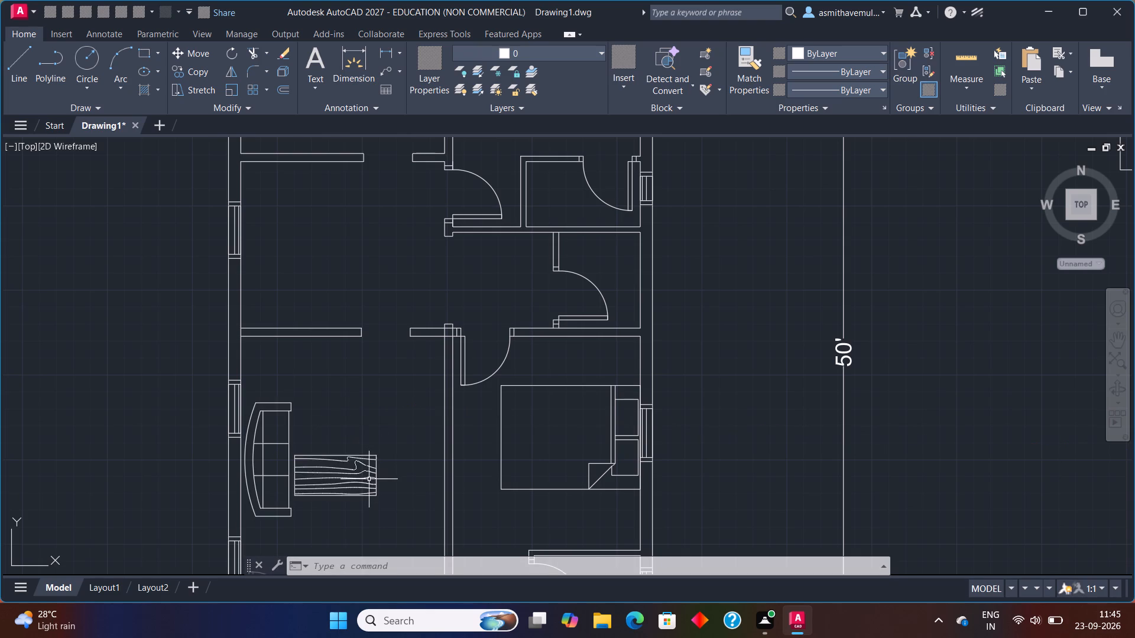
key("r")
key("o")
key("Return")
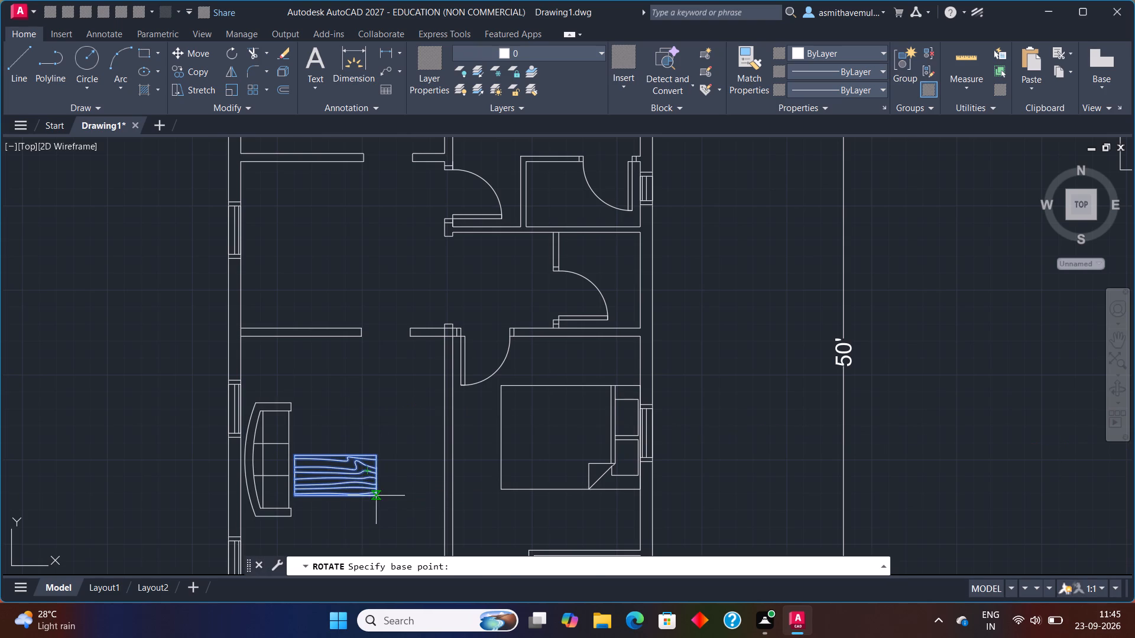
left_click(374, 499)
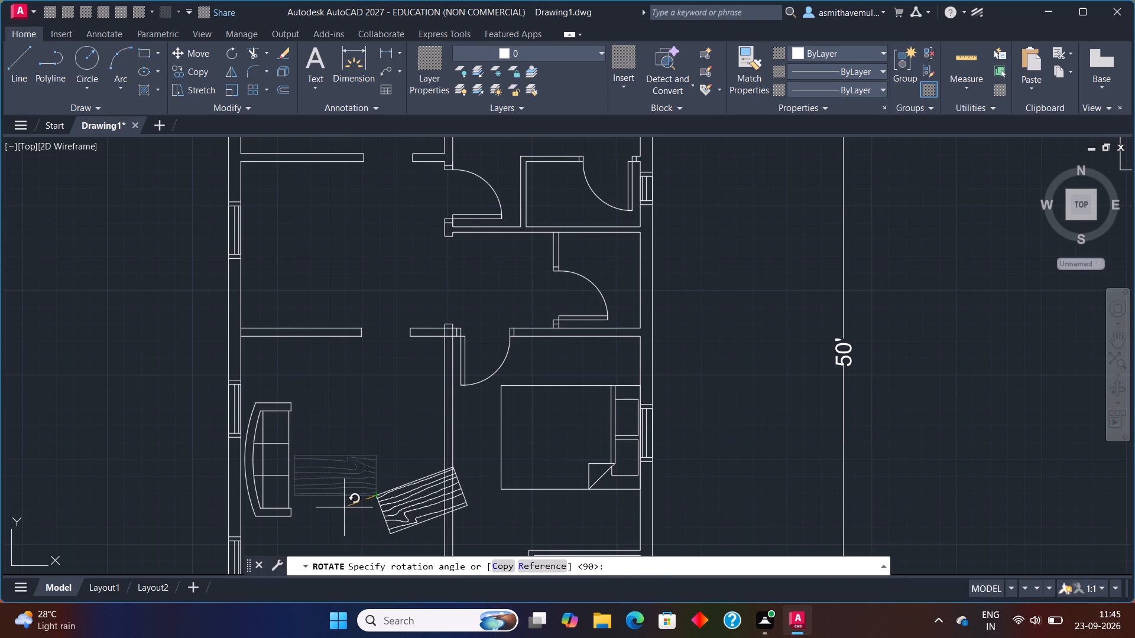
key("F8")
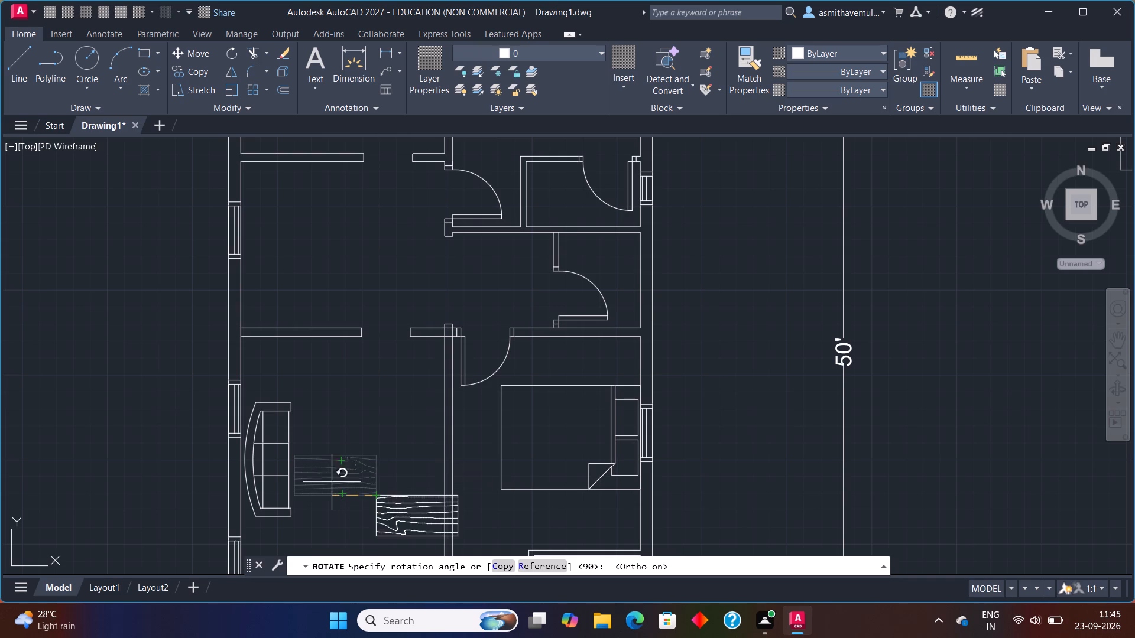
left_click(396, 534)
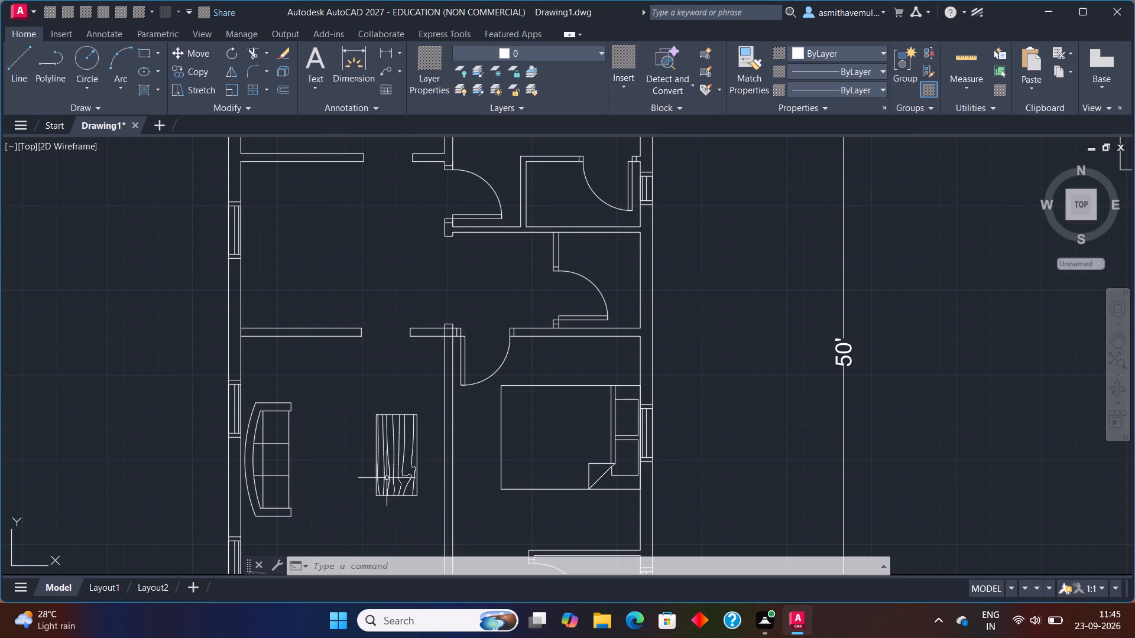
Move the upright table horizontally by its lower-left corner to sit just in front of the three-seat sofa.
left_click(395, 454)
key("m")
key("Return")
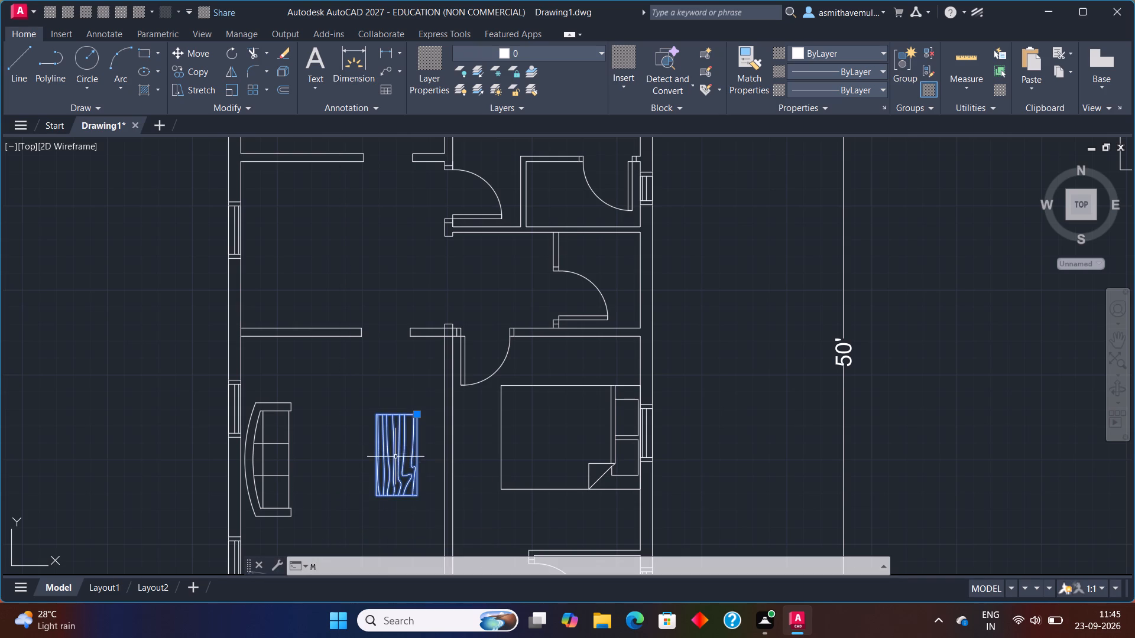
left_click(374, 499)
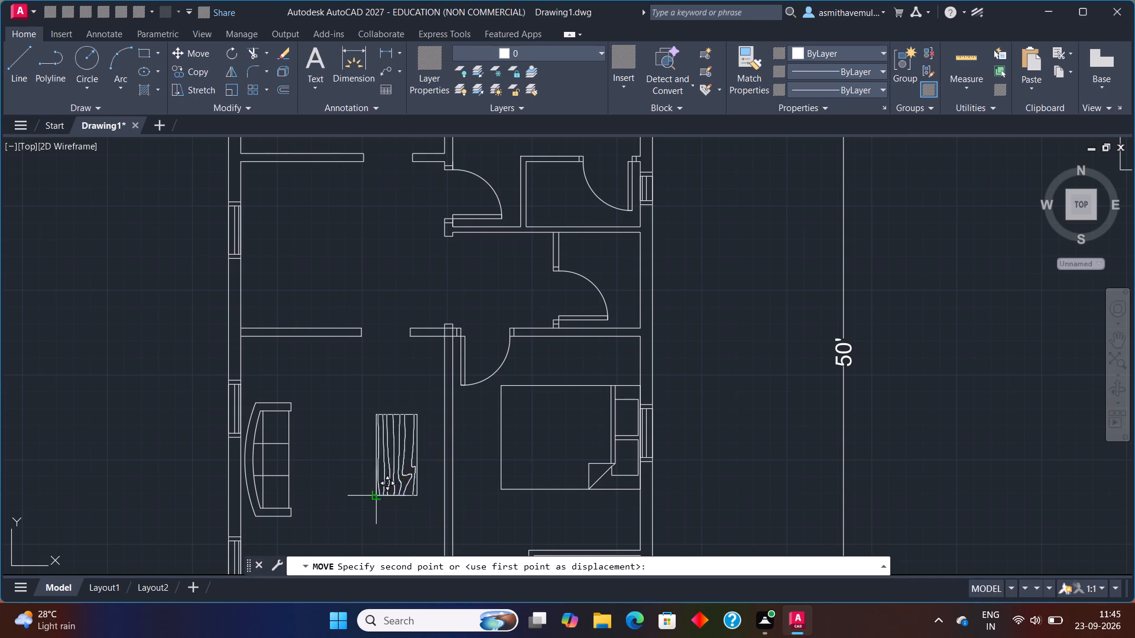
left_click(312, 491)
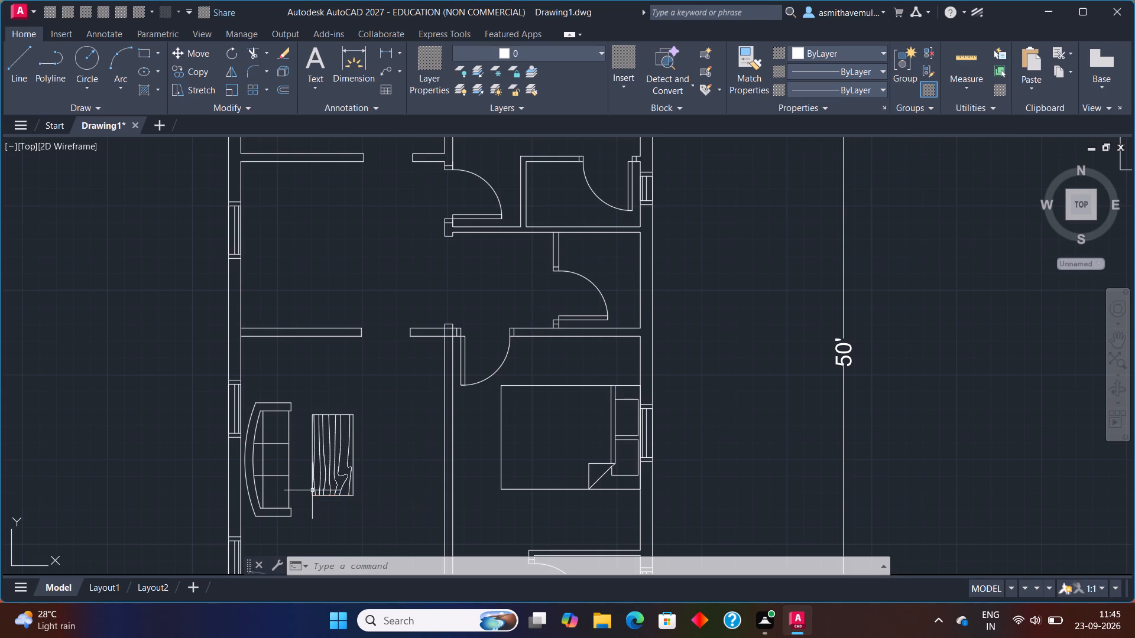
Scale the three-seat sofa slightly larger about its lower-right corner, with Ortho on.
left_click_drag(293, 391, 287, 540)
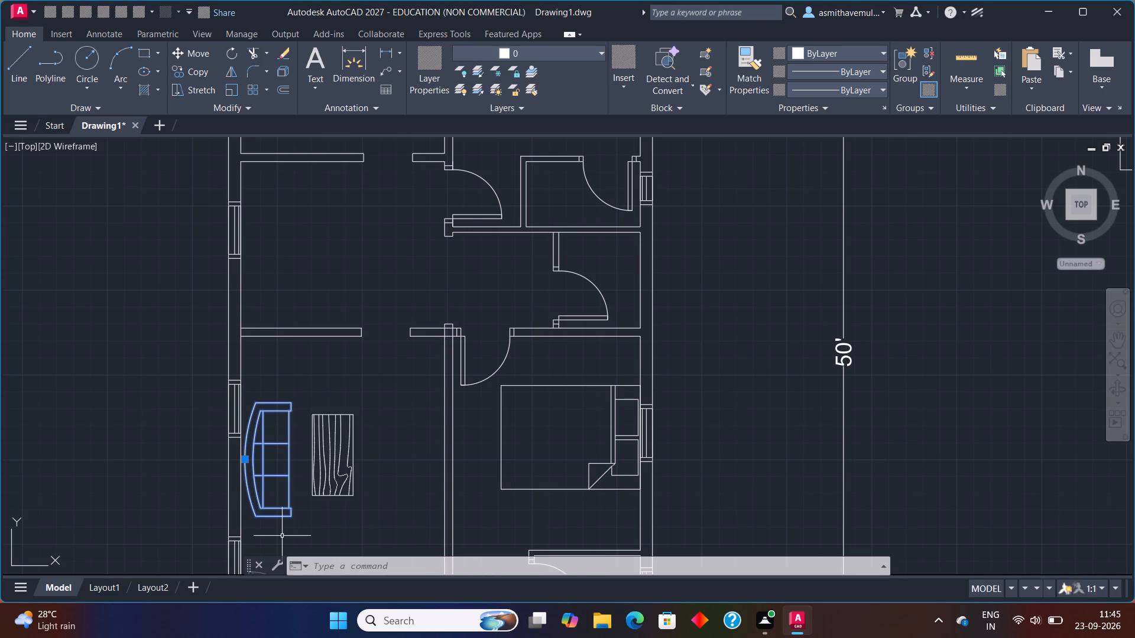
type("SCALE")
key("Return")
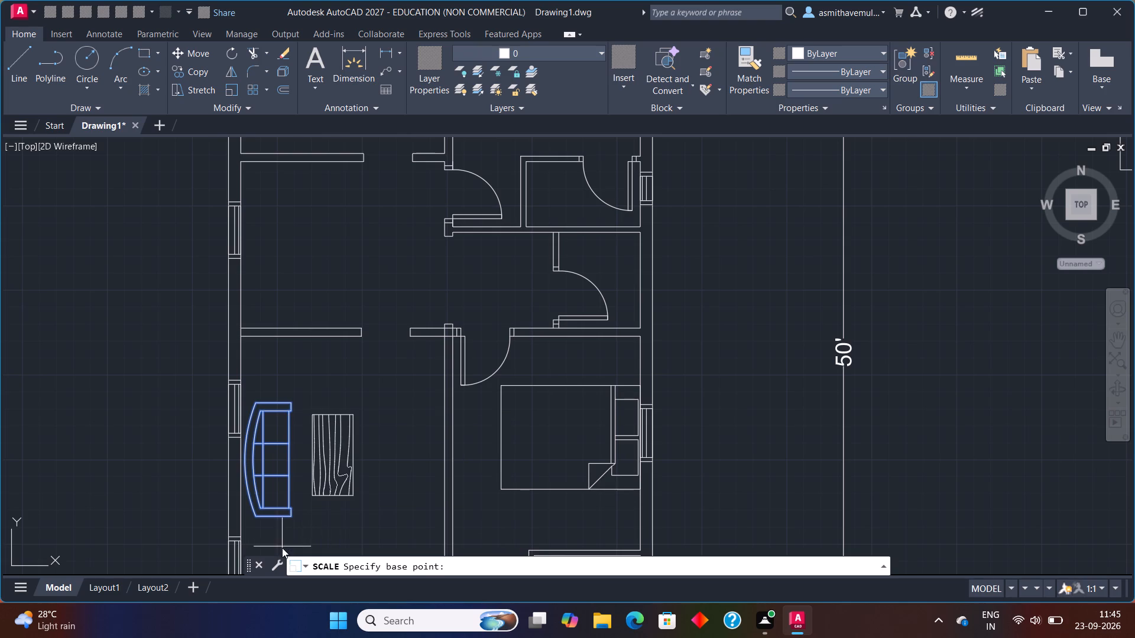
left_click(291, 518)
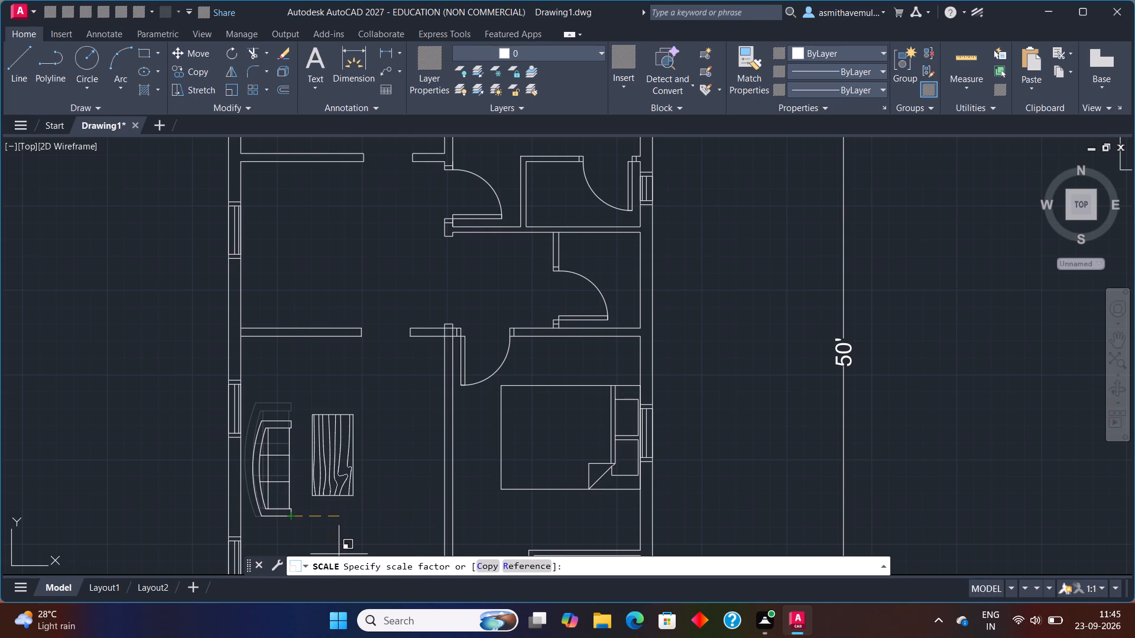
middle_click_drag(384, 551, 307, 365)
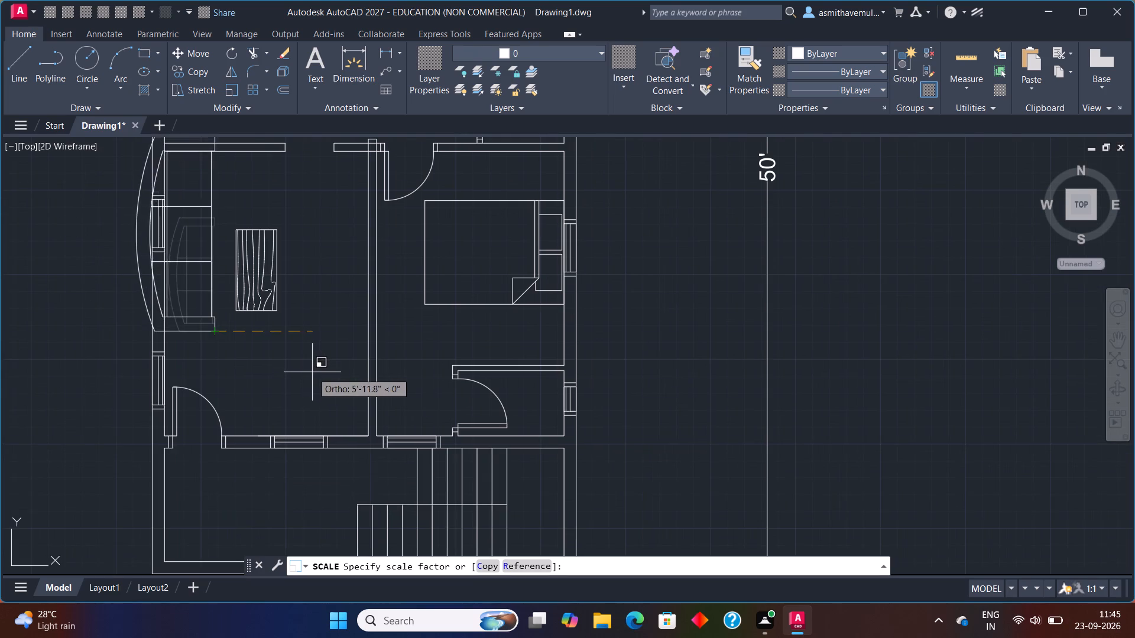
left_click(274, 345)
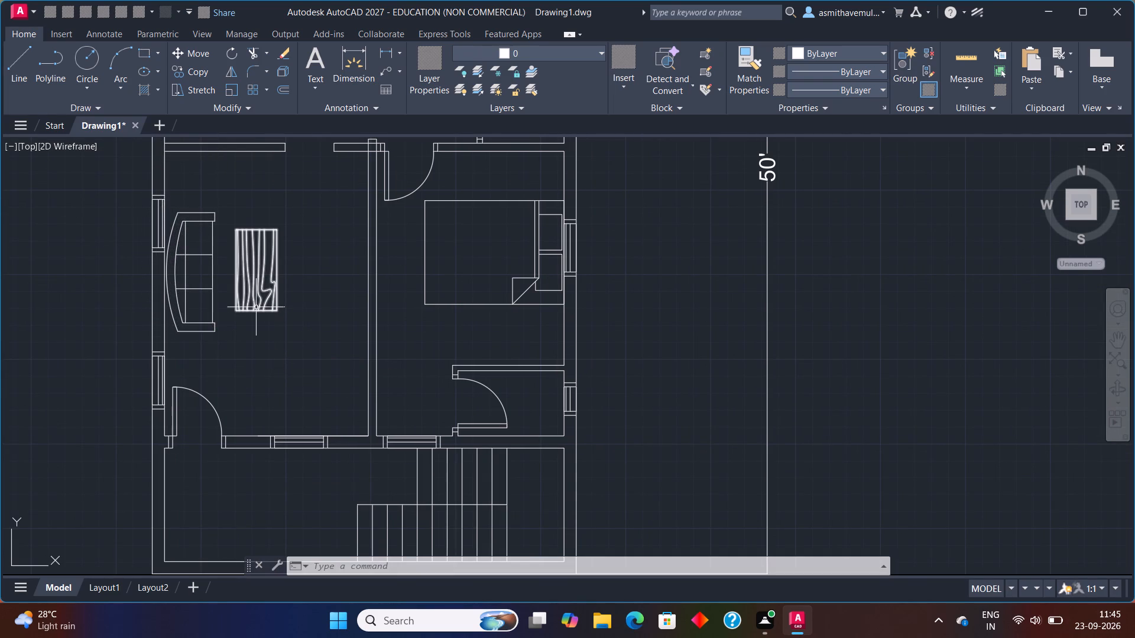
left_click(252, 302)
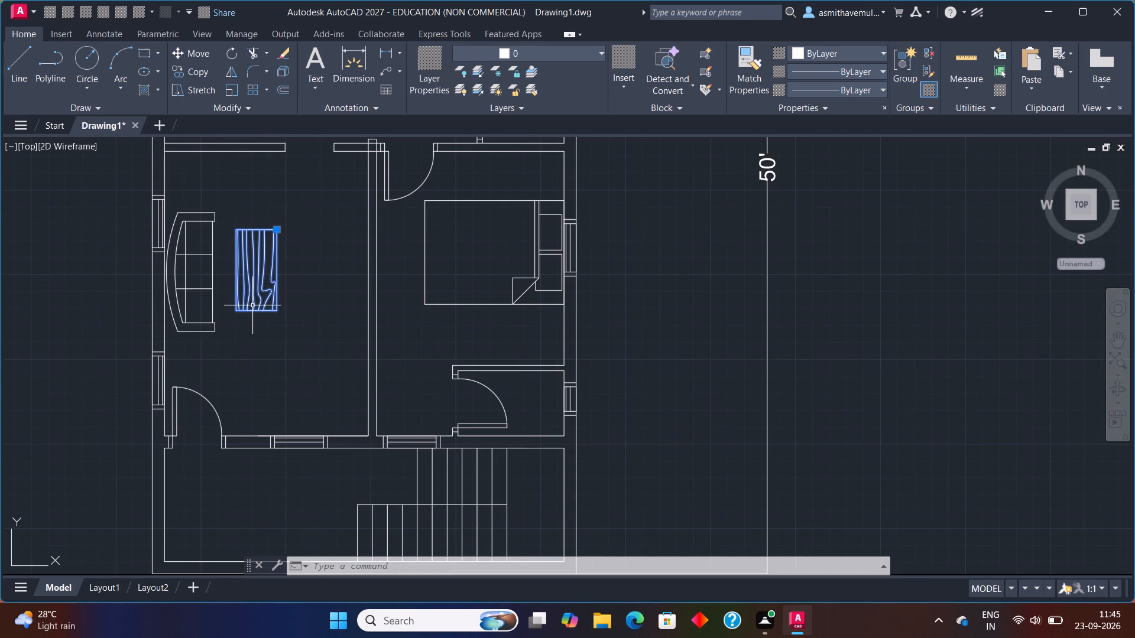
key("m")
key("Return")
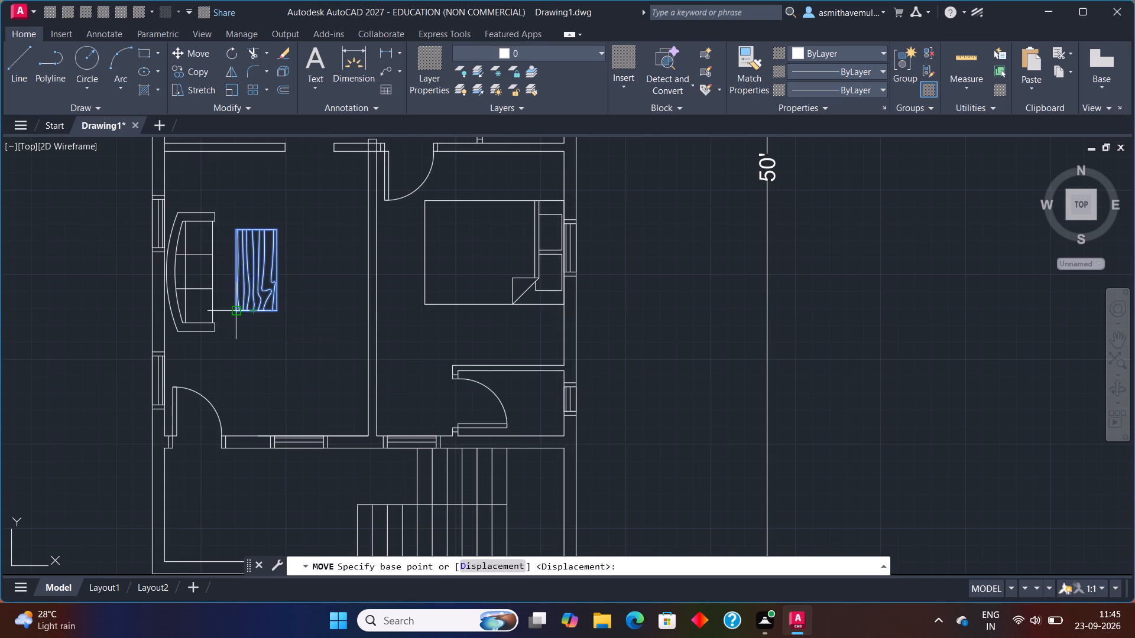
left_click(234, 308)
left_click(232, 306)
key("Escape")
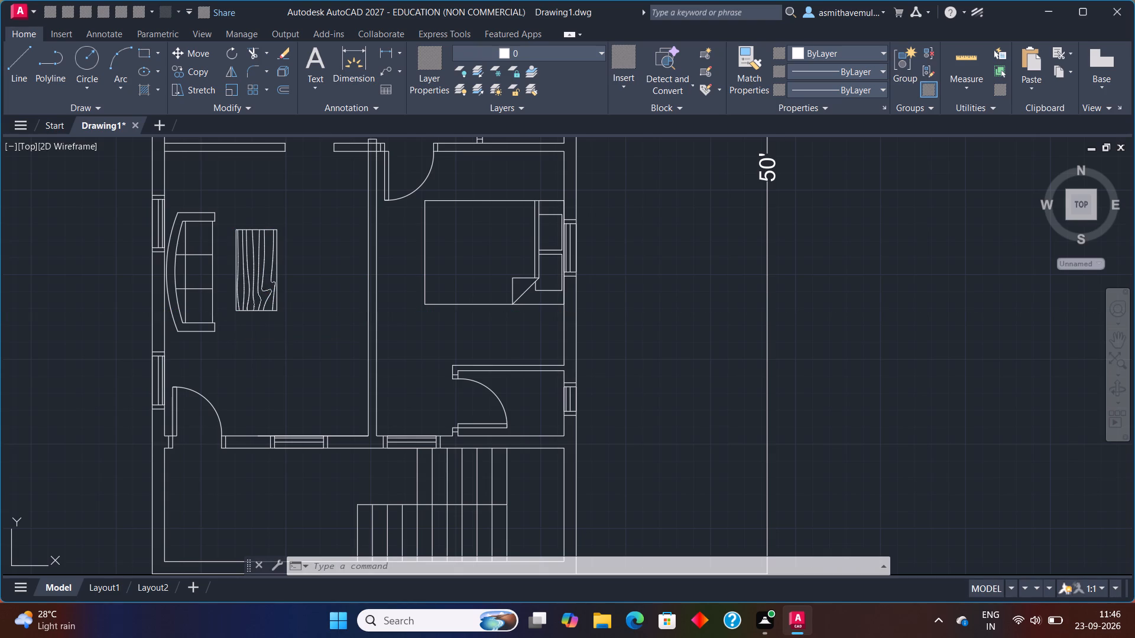
Scale the three-seat sofa down a little about its lower-right corner, with Ortho on, making it just longer than the wood-grain table.
left_click(214, 336)
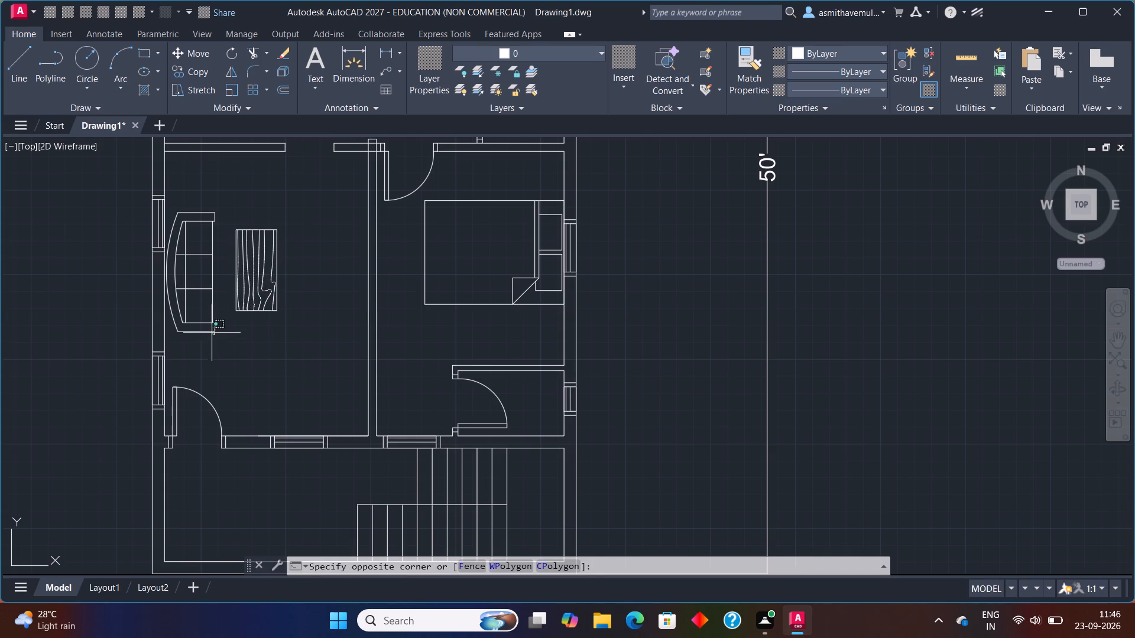
left_click(212, 232)
key("s")
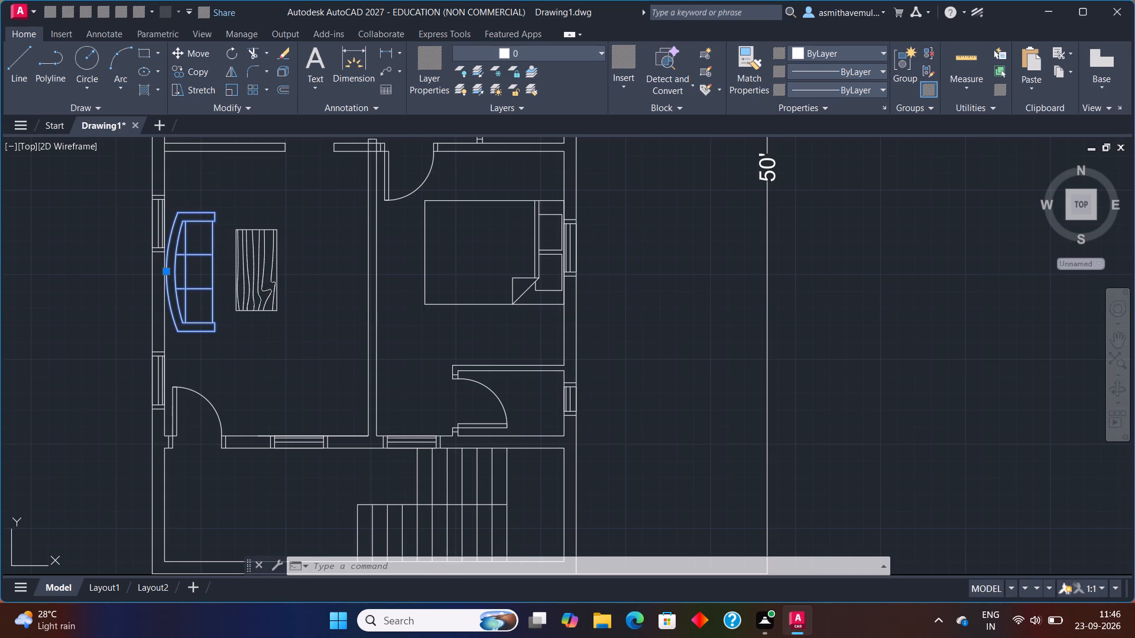
key("c")
key("a")
type("LE")
key("Return")
left_click(217, 333)
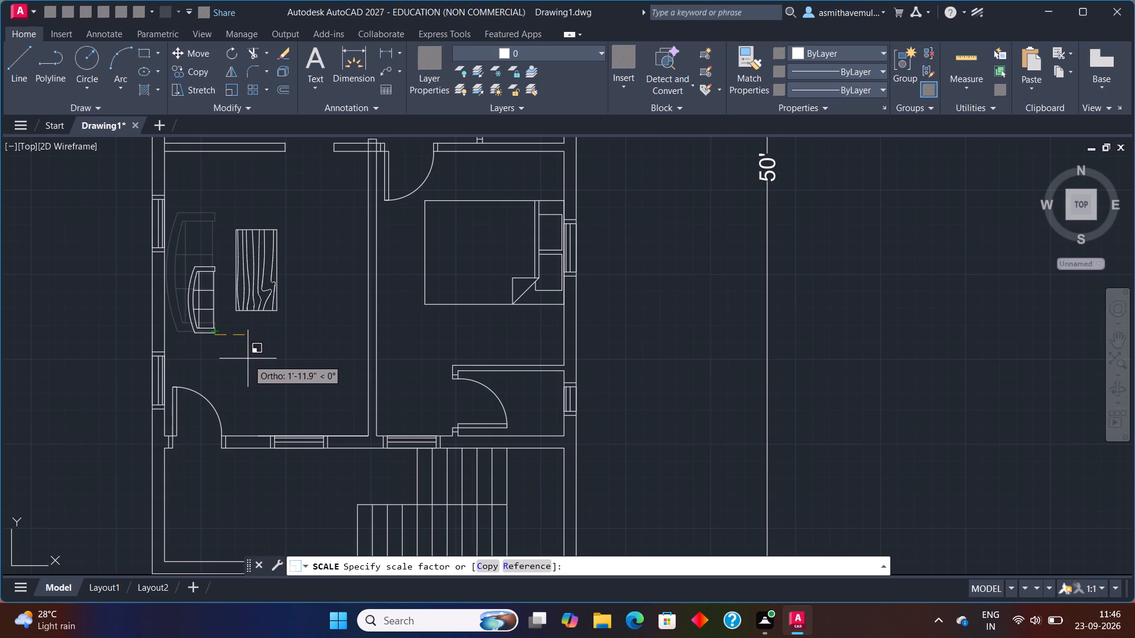
left_click(264, 383)
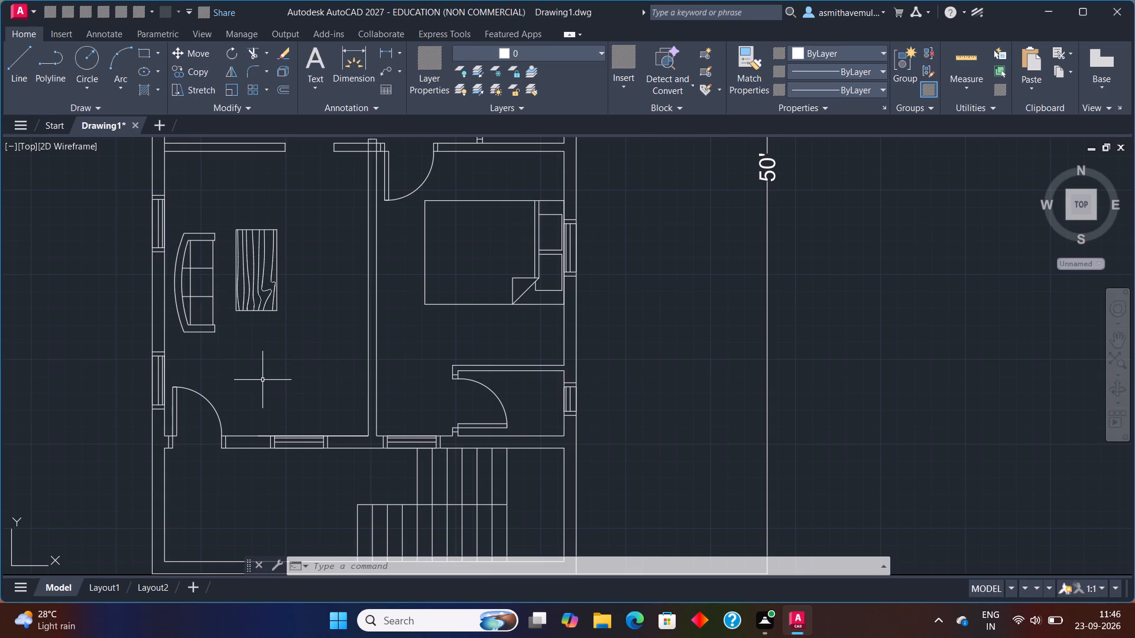
Move the three-seat sofa slightly straight up by its lower-right corner, keeping it beside the wood-grain table.
key("m")
key("Return")
left_click_drag(211, 212, 211, 214)
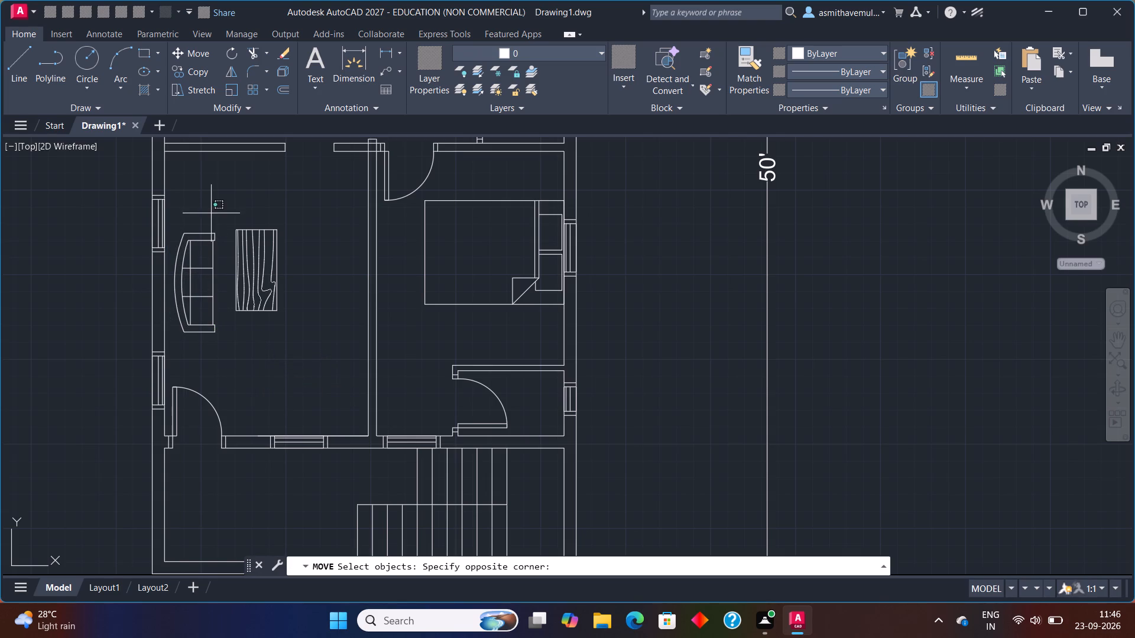
left_click_drag(211, 214, 209, 356)
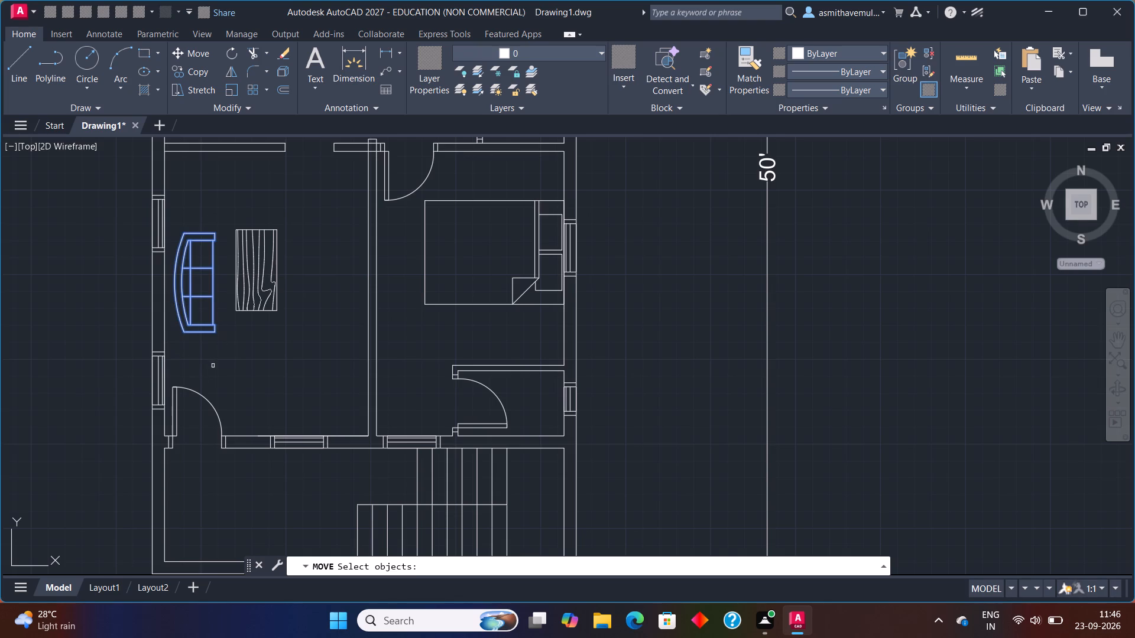
key("Return")
left_click(210, 334)
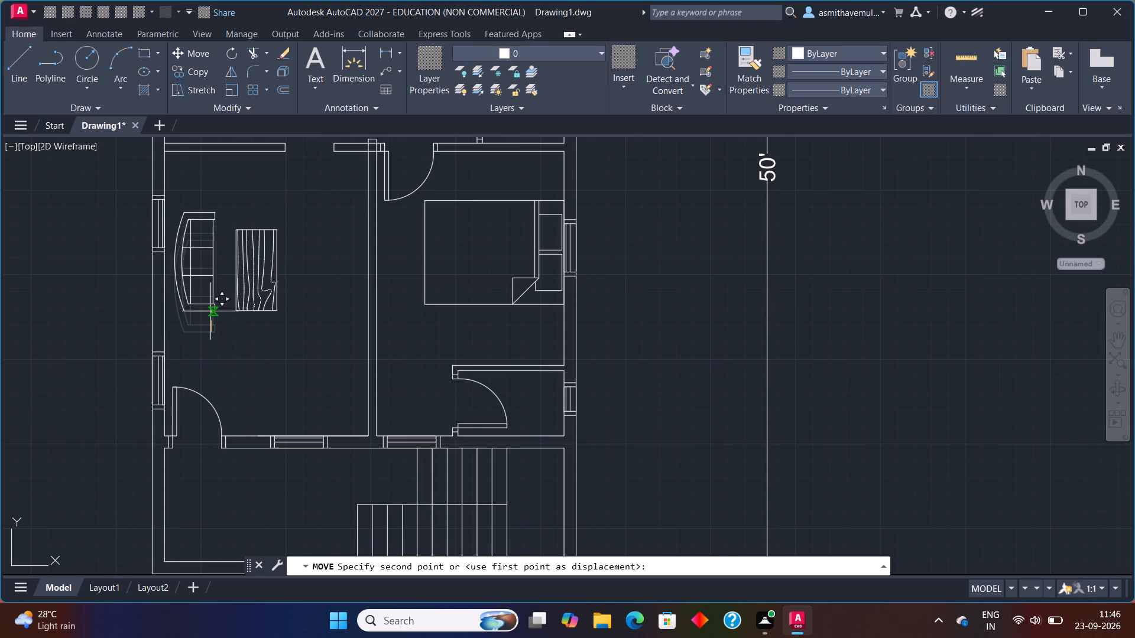
left_click(210, 324)
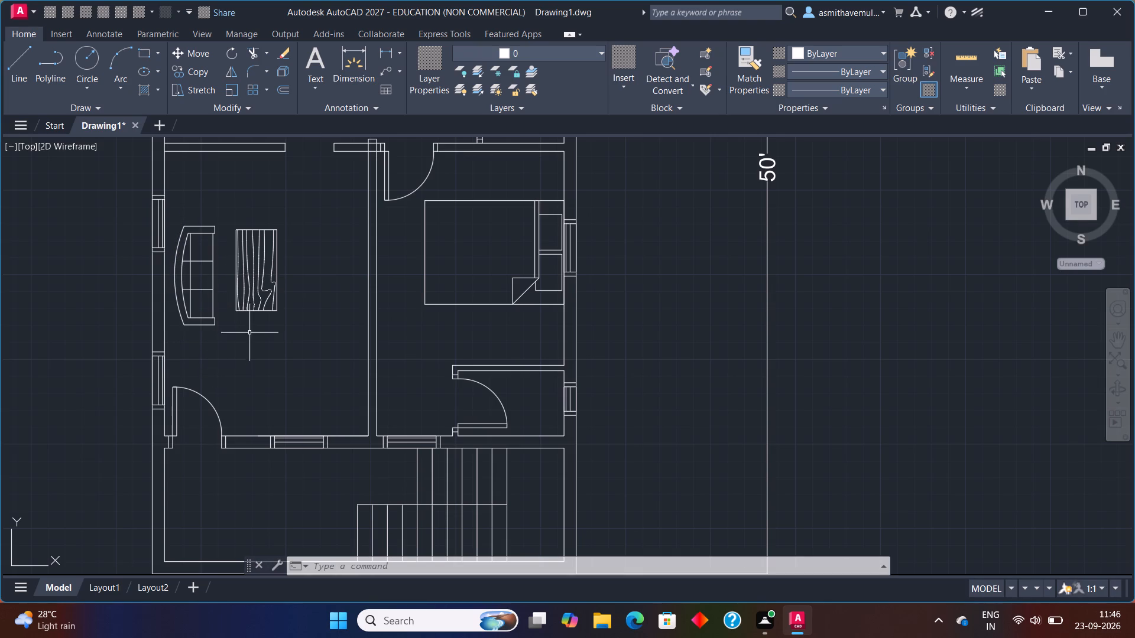
Move the wood-grain table slightly down by its lower-left corner, with Ortho off, to centre it in front of the three-seat sofa.
left_click(249, 307)
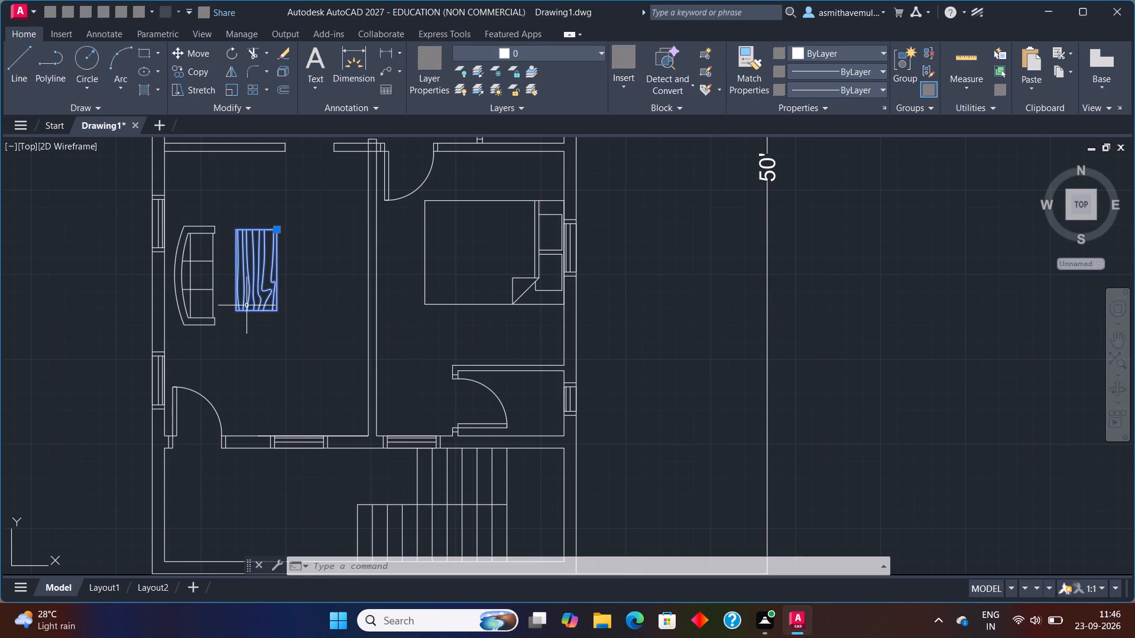
key("m")
key("Return")
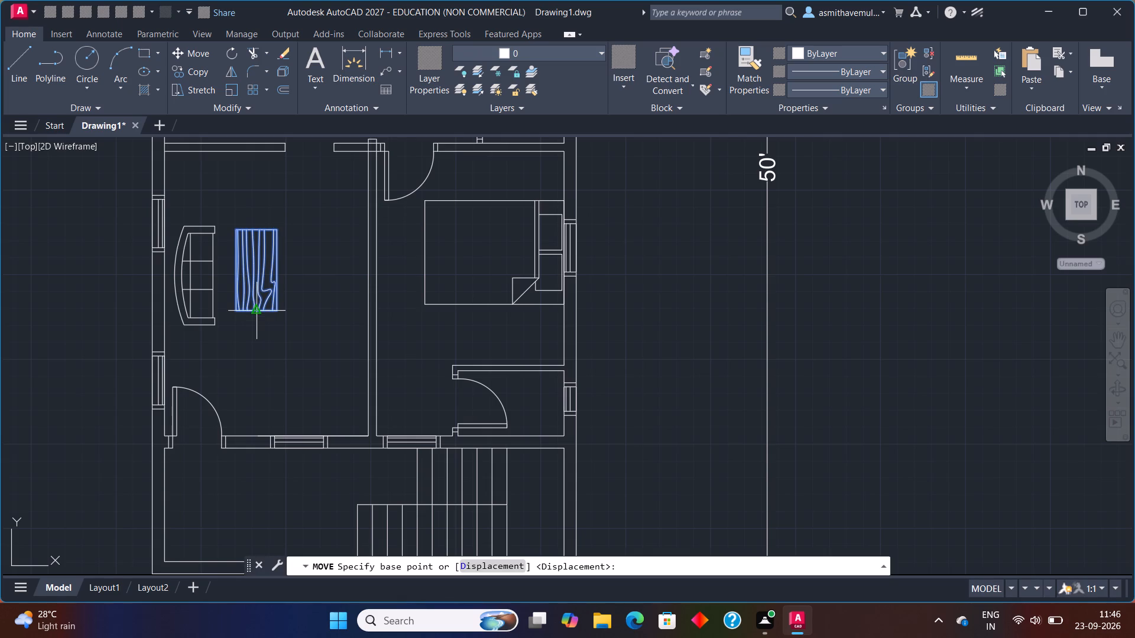
left_click(235, 313)
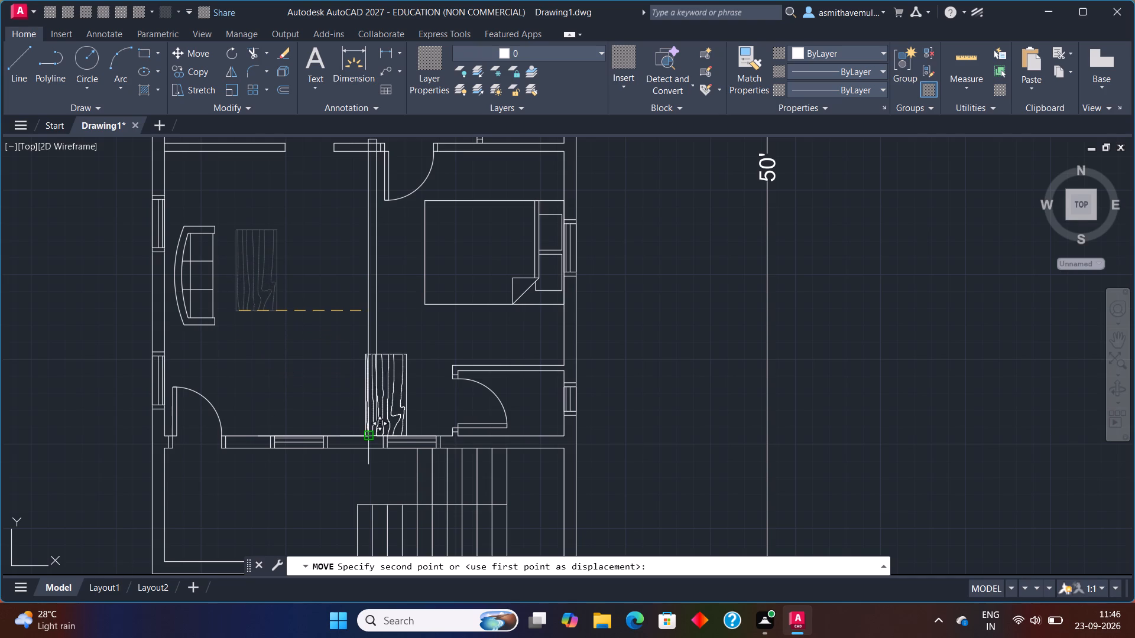
key("F8")
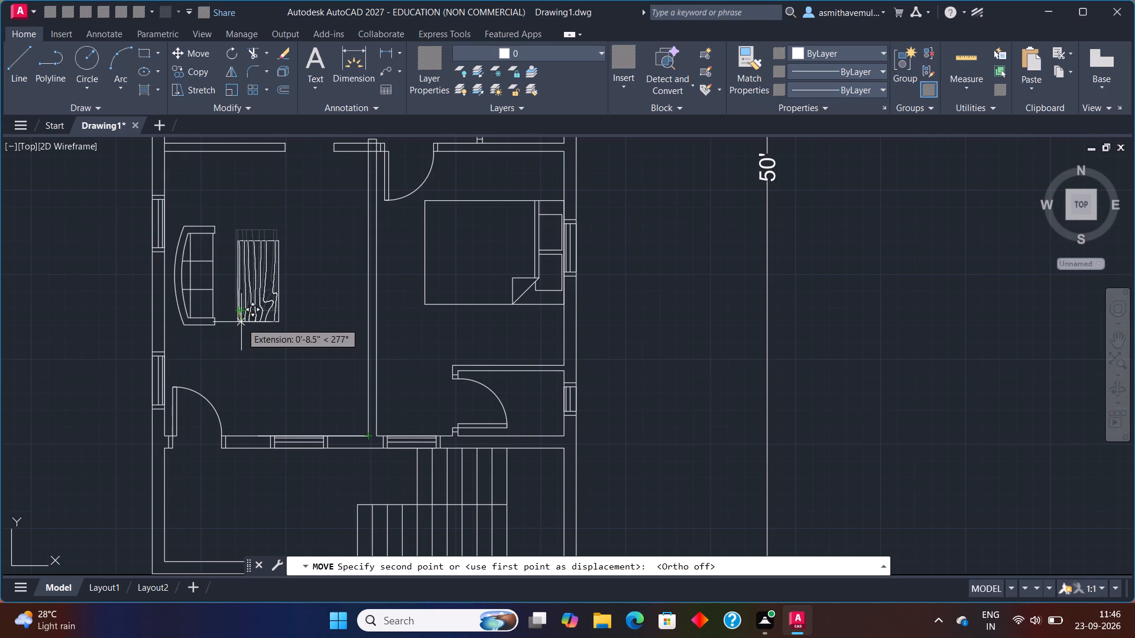
left_click(239, 319)
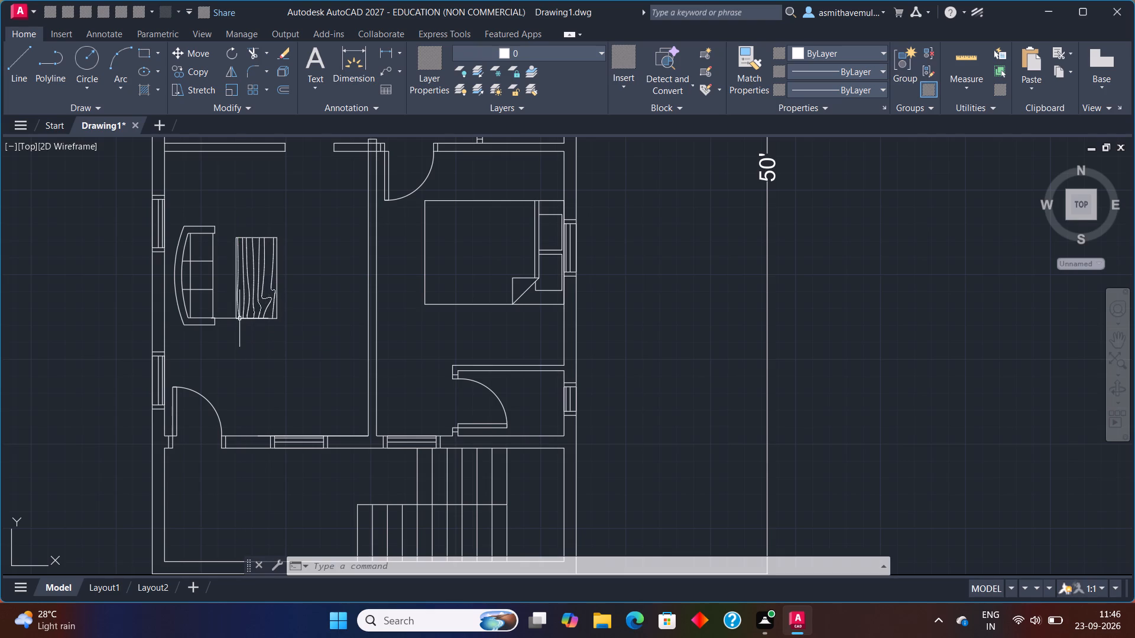
Rotate the two-seat sofa outside the plan 90° about its lower-right corner, with Ortho on, so its back faces left.
scroll(719, 333, "down", 1)
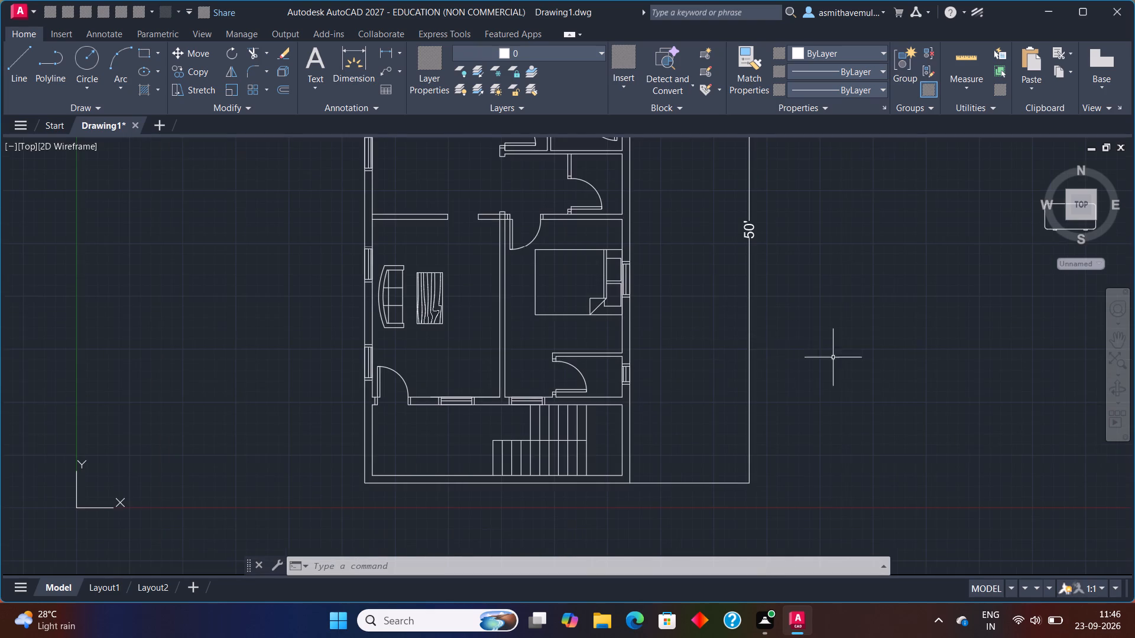
middle_click_drag(833, 357, 419, 357)
left_click_drag(958, 318, 864, 278)
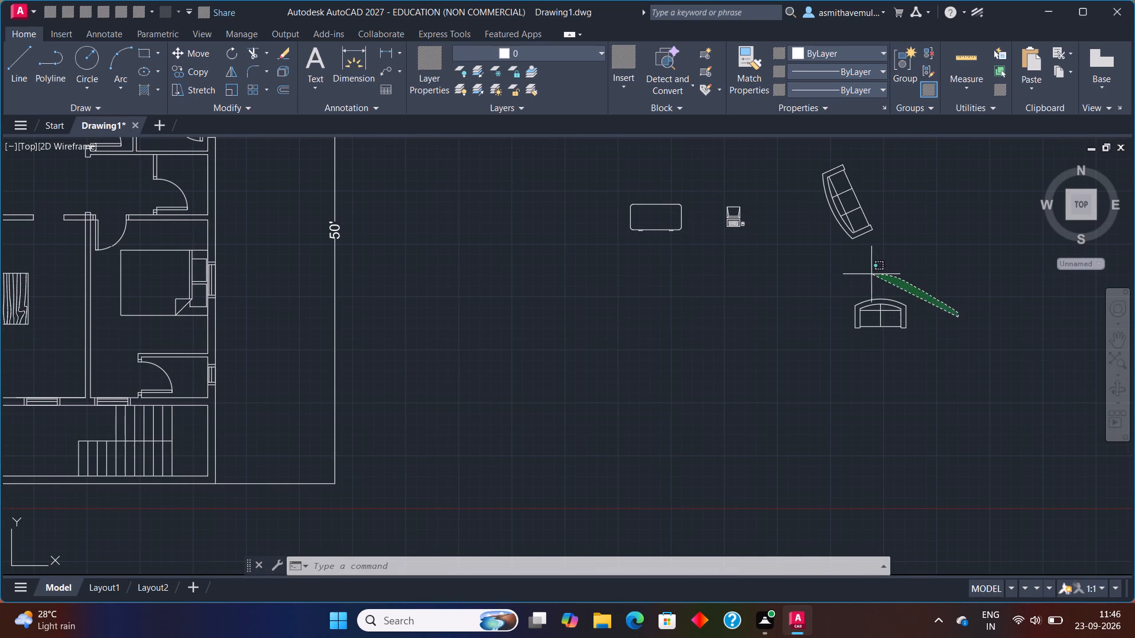
left_click_drag(864, 278, 874, 418)
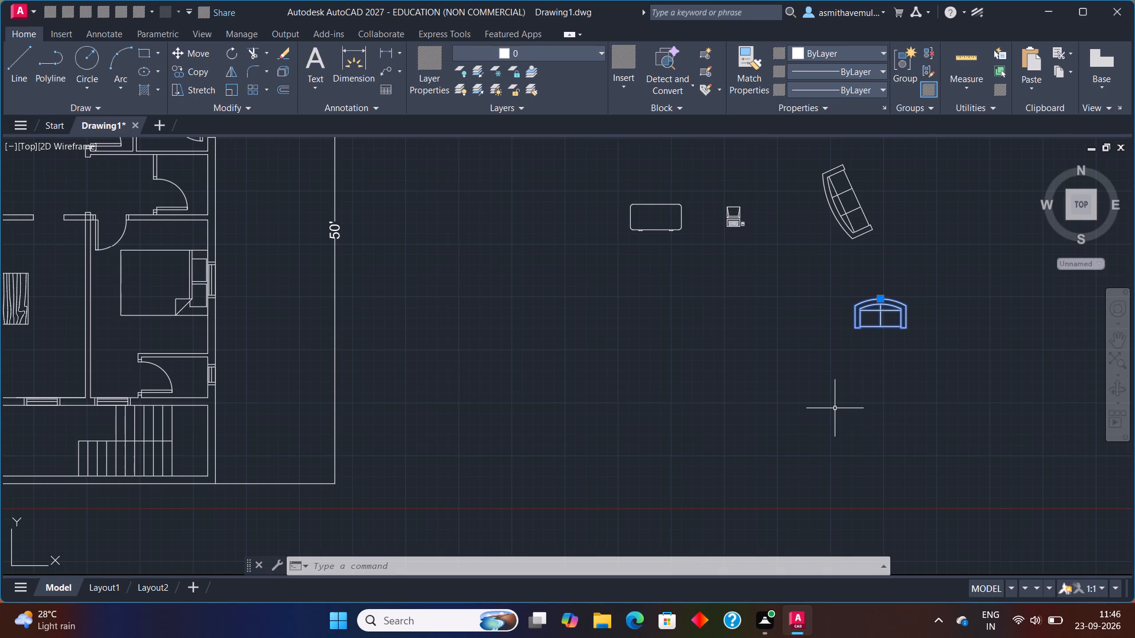
type("RO")
key("Return")
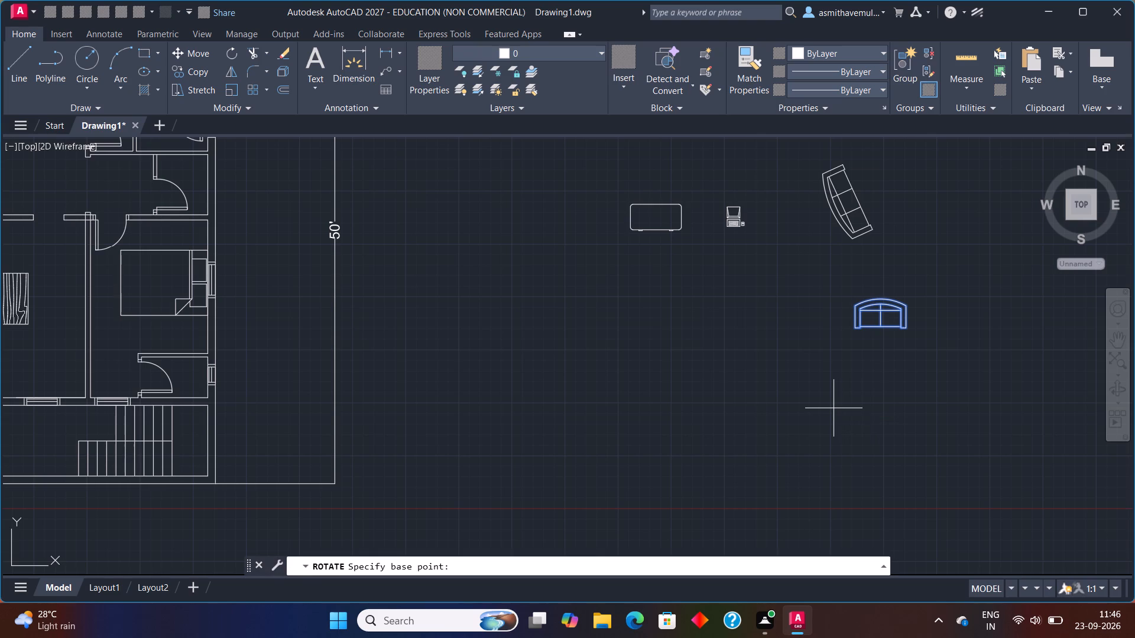
key("F8")
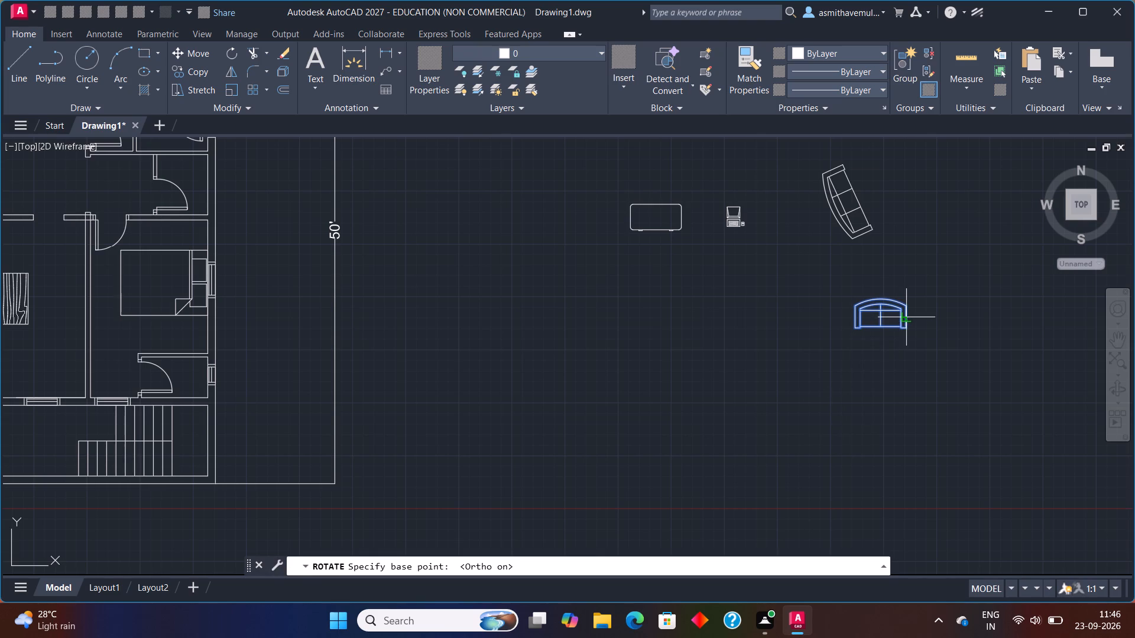
left_click(911, 327)
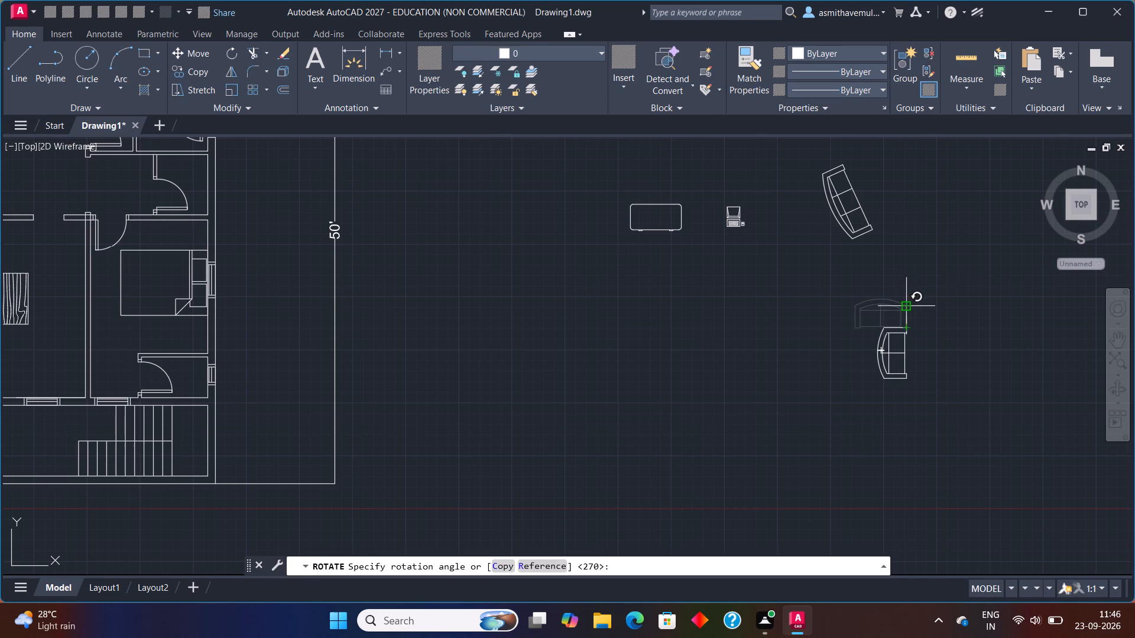
left_click(910, 303)
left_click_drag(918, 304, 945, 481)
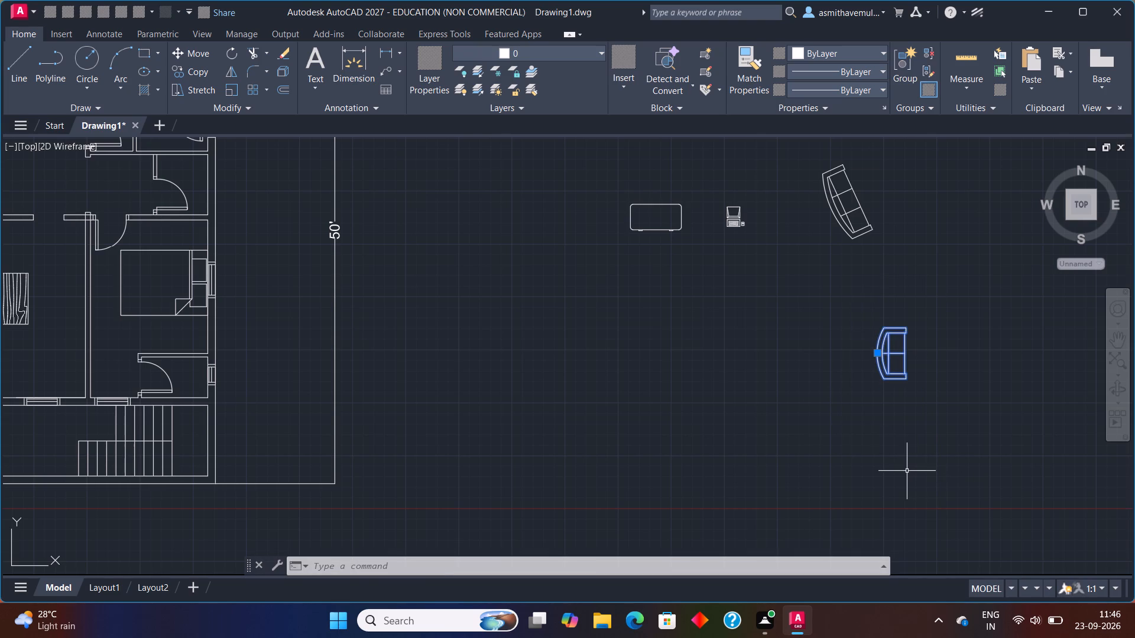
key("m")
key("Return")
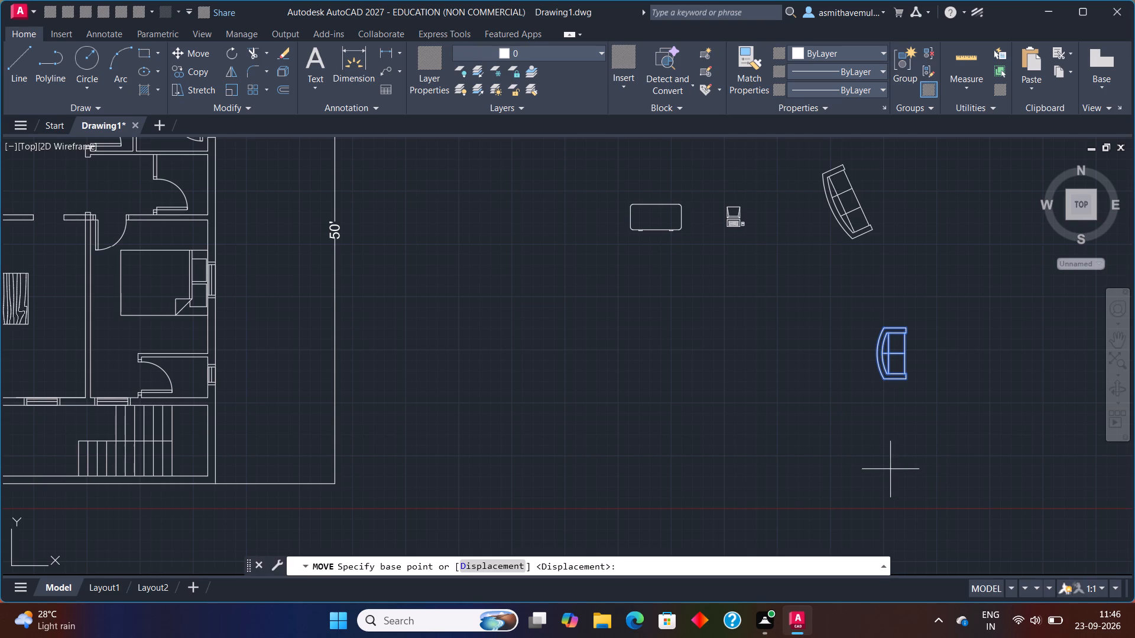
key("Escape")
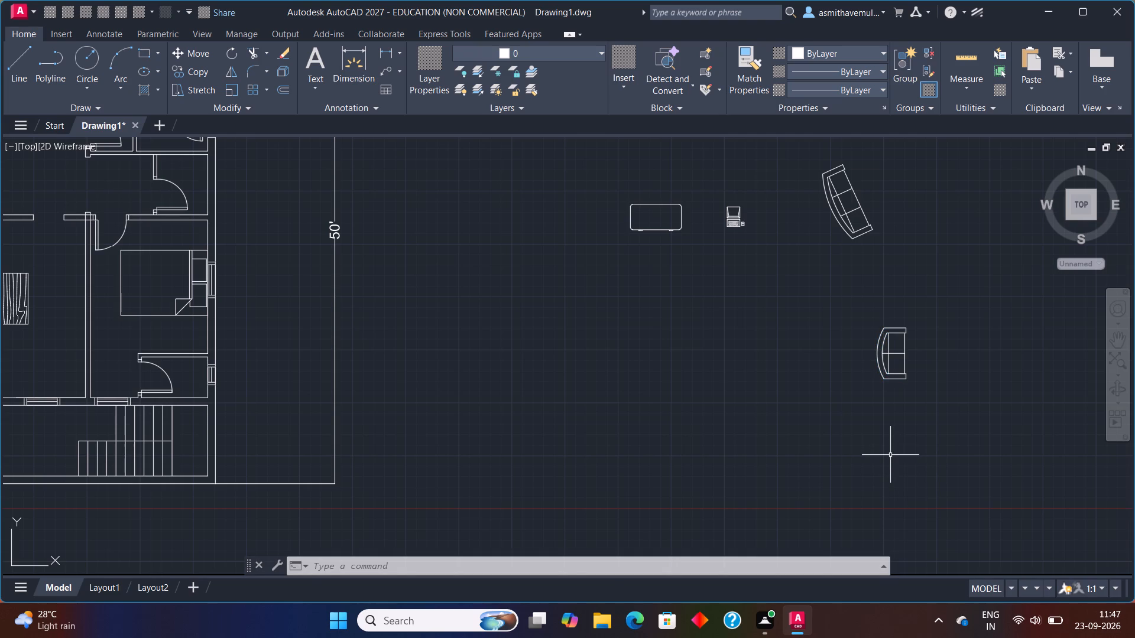
Rotate the two-seat sofa outside the plan 270° about its upper-right corner, with Ortho on, so its back faces up.
type("RO")
key("Return")
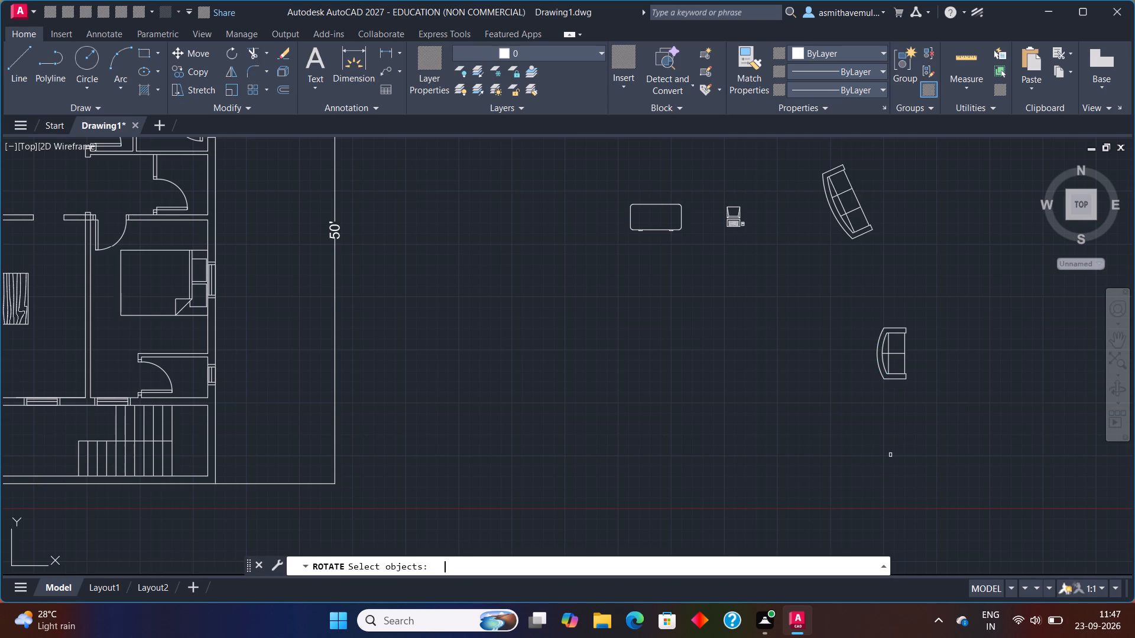
left_click_drag(915, 331, 884, 471)
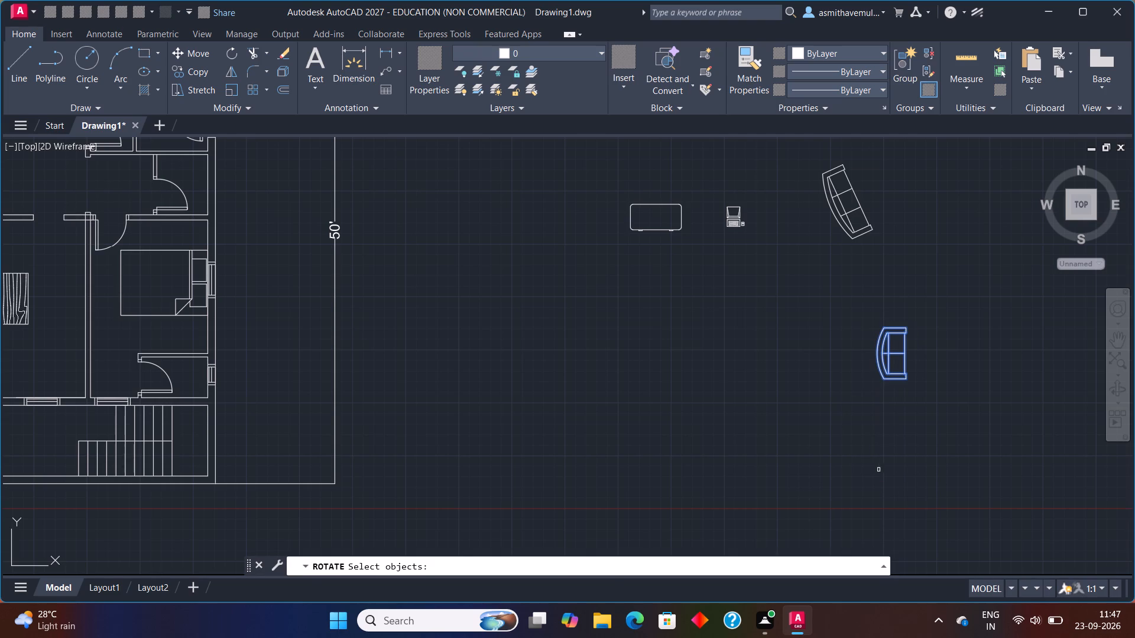
key("Return")
left_click(909, 327)
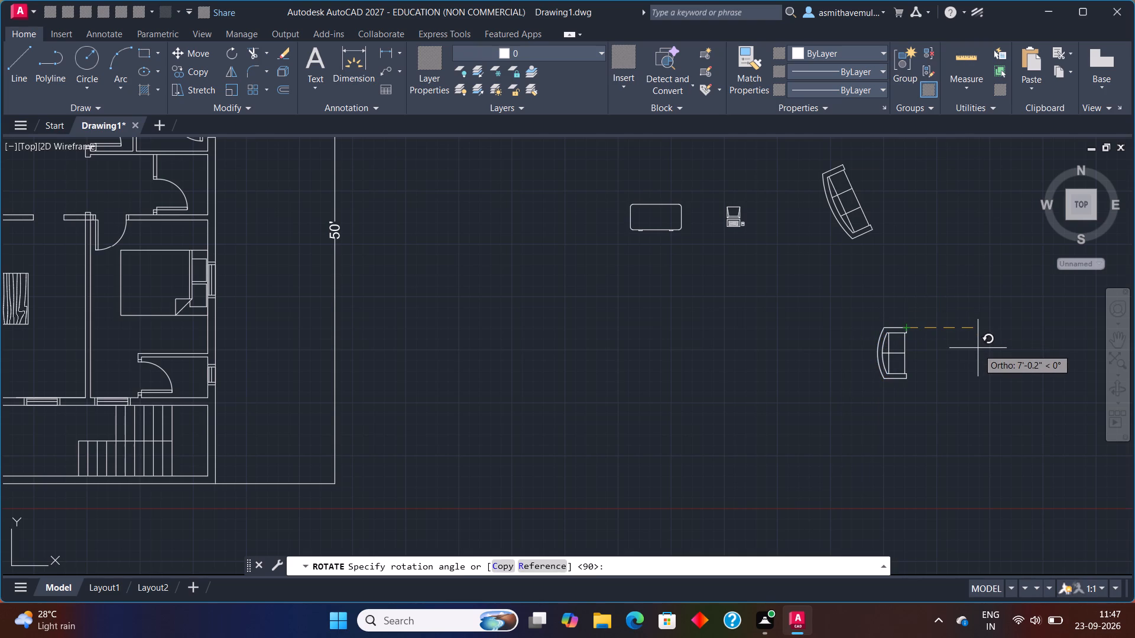
left_click(953, 449)
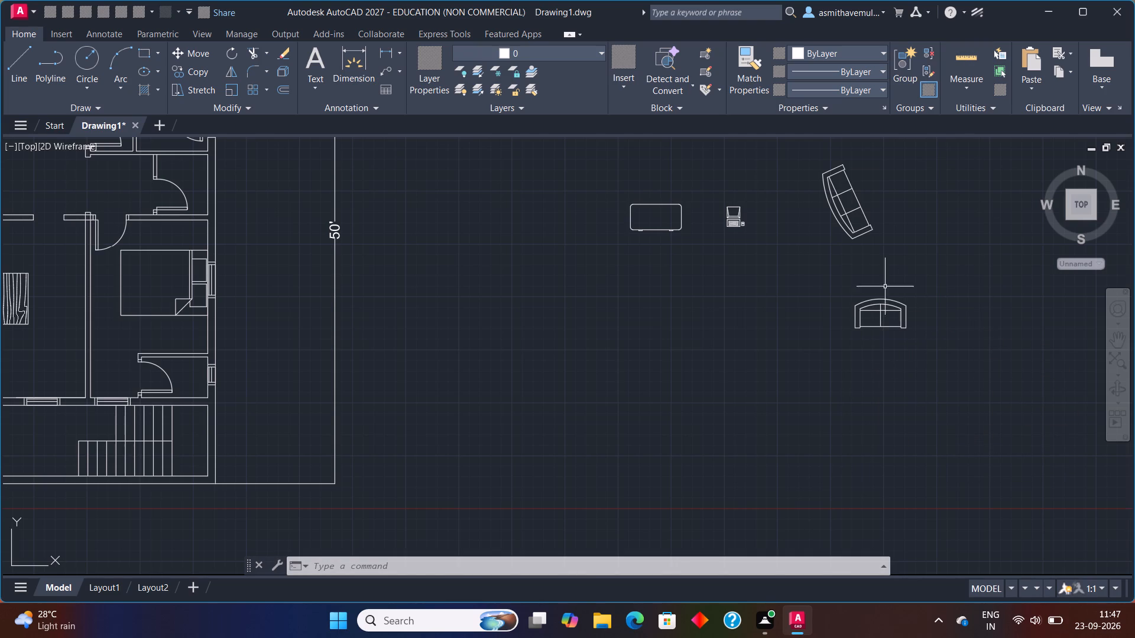
Move the two-seat sofa by its lower-left corner into the living room, above the wood-grain table, with Ortho off.
left_click_drag(926, 302, 1009, 431)
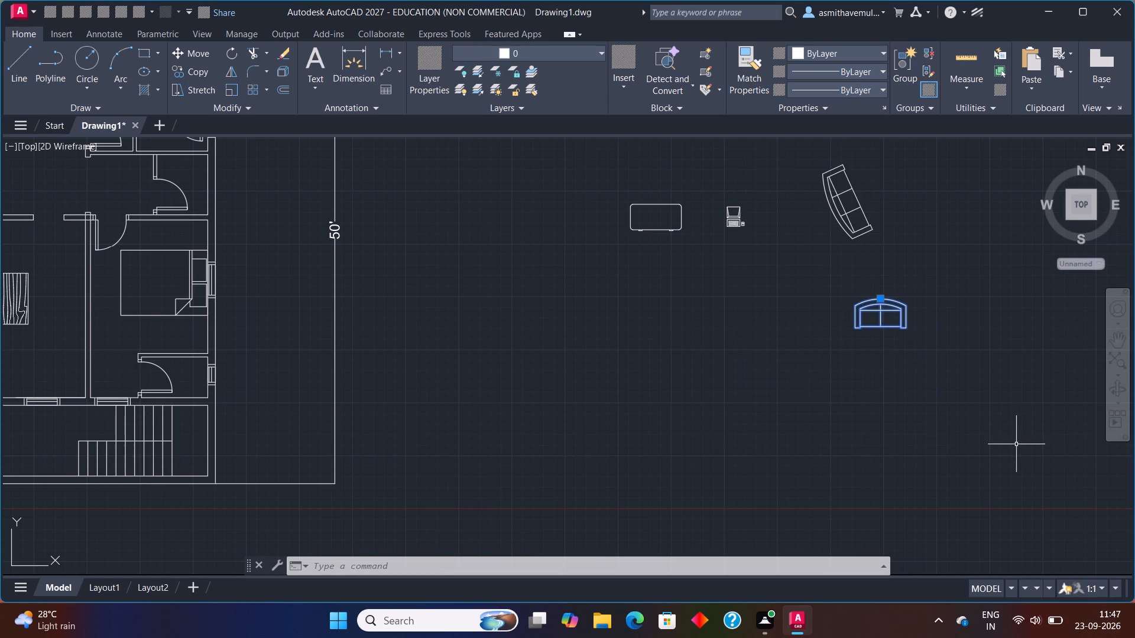
key("m")
key("Return")
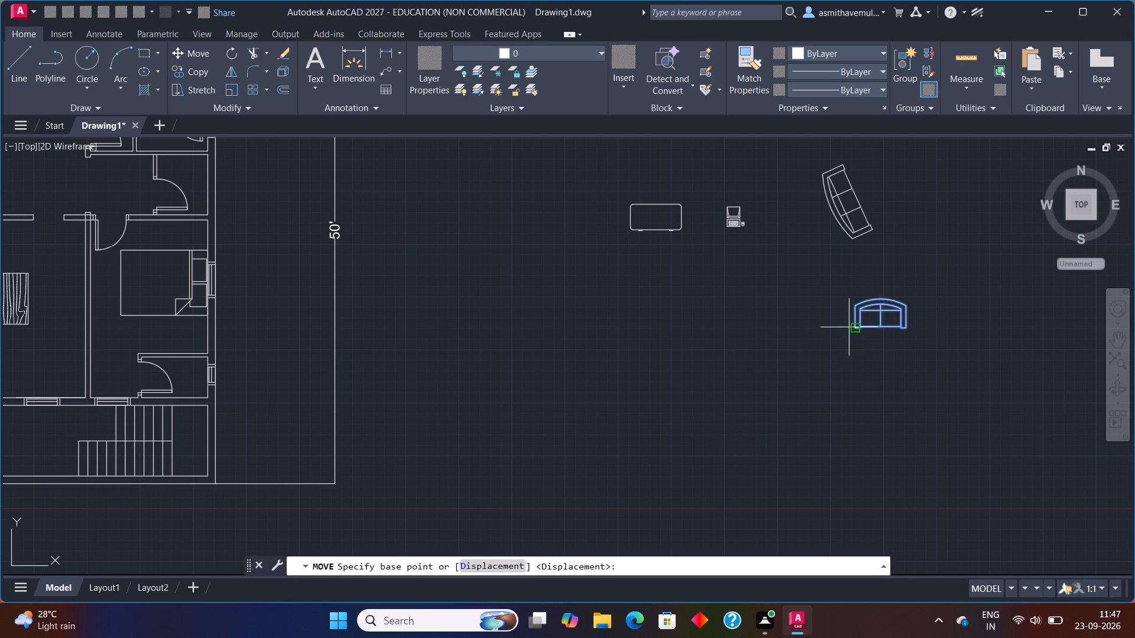
left_click(853, 327)
scroll(61, 282, "down", 2)
middle_click_drag(63, 279, 67, 279)
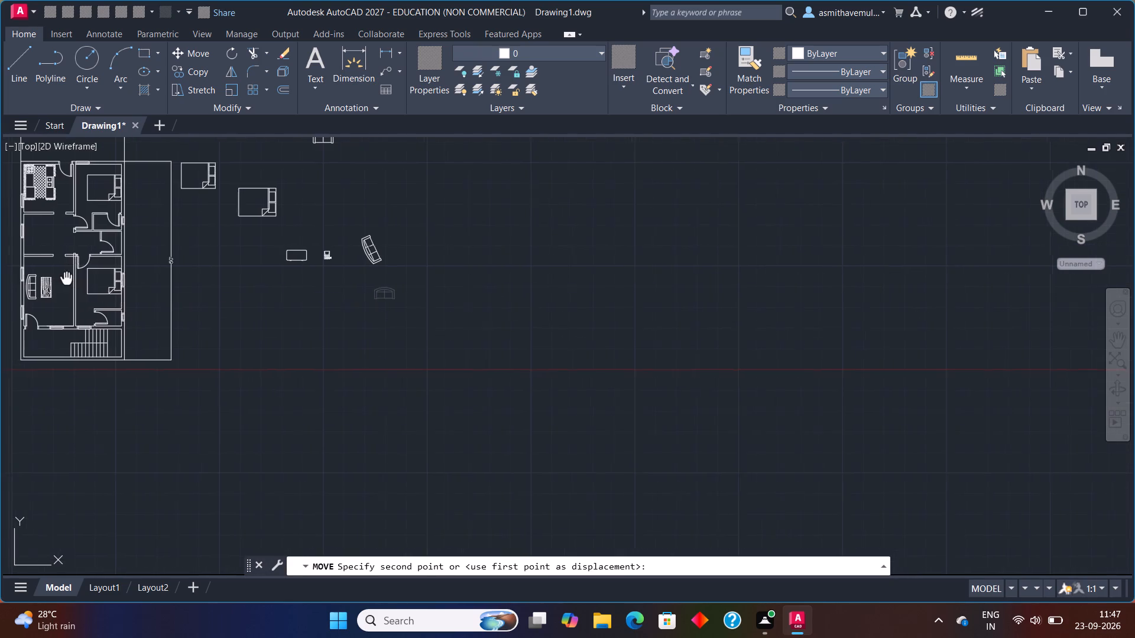
middle_click_drag(67, 279, 419, 327)
scroll(388, 320, "up", 3)
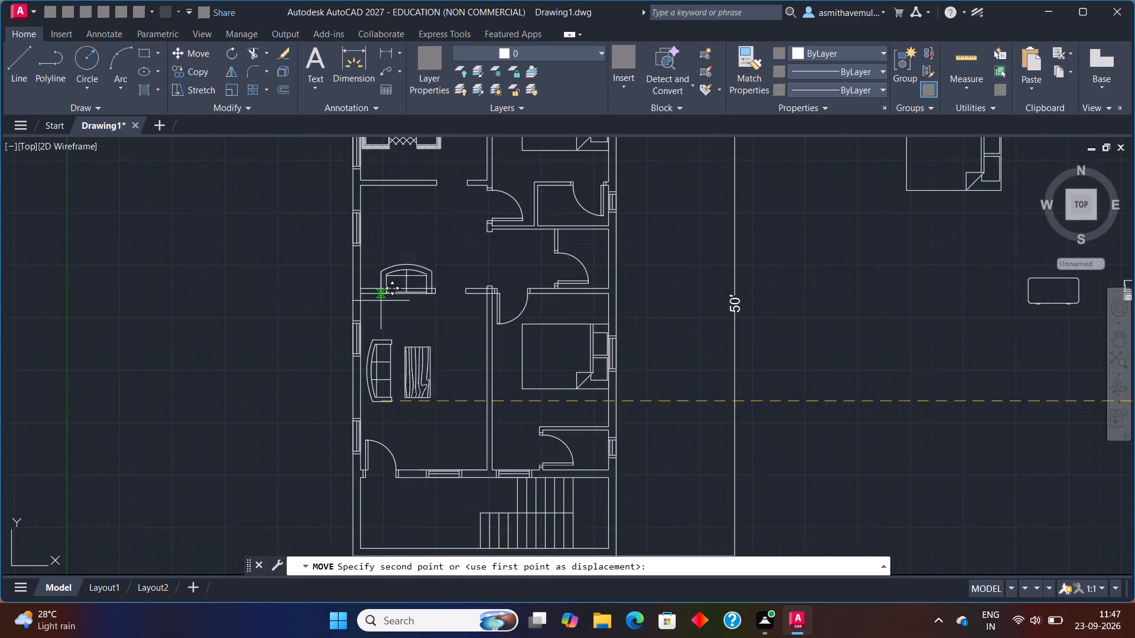
key("F8")
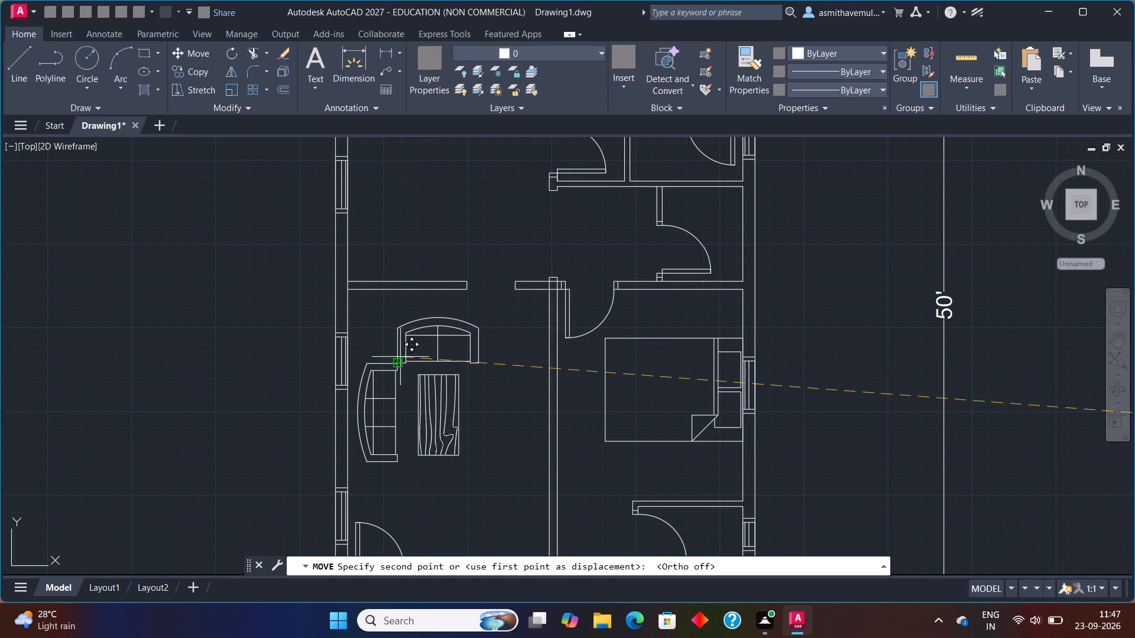
left_click(400, 357)
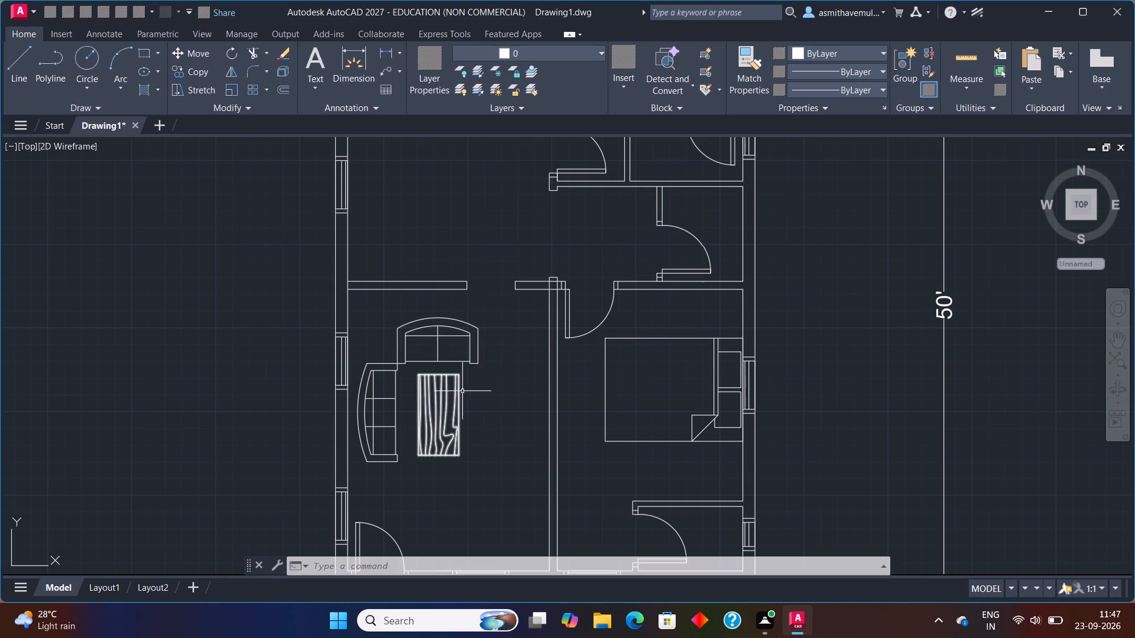
Scale the two-seat sofa above the wood-grain table down slightly about its lower-right corner.
left_click_drag(503, 337, 338, 350)
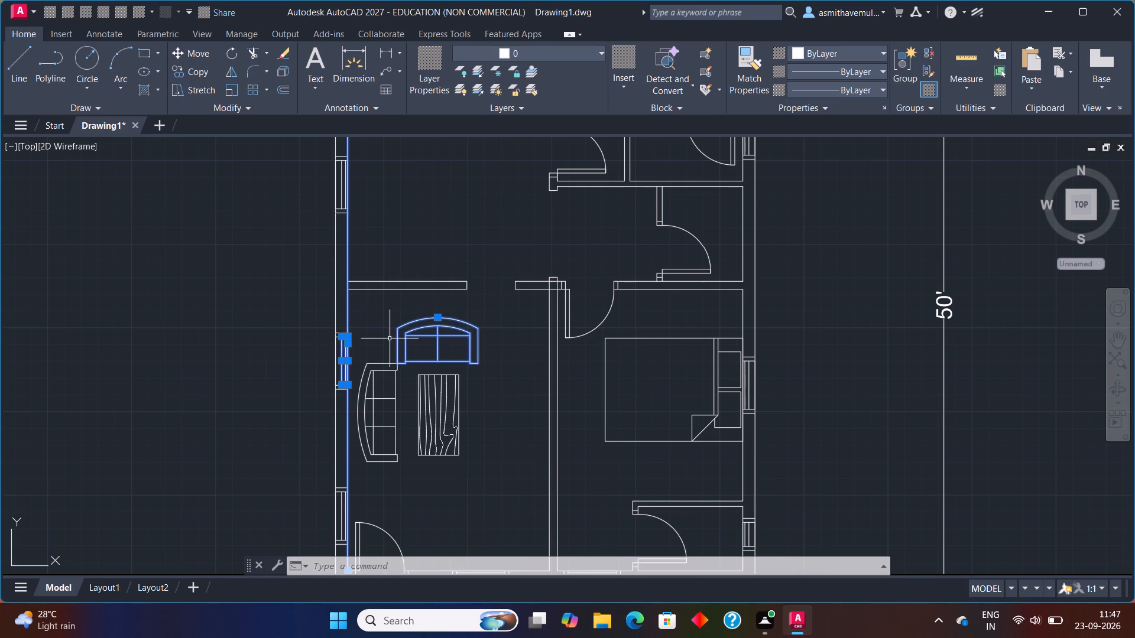
key("Escape")
left_click_drag(528, 341, 429, 323)
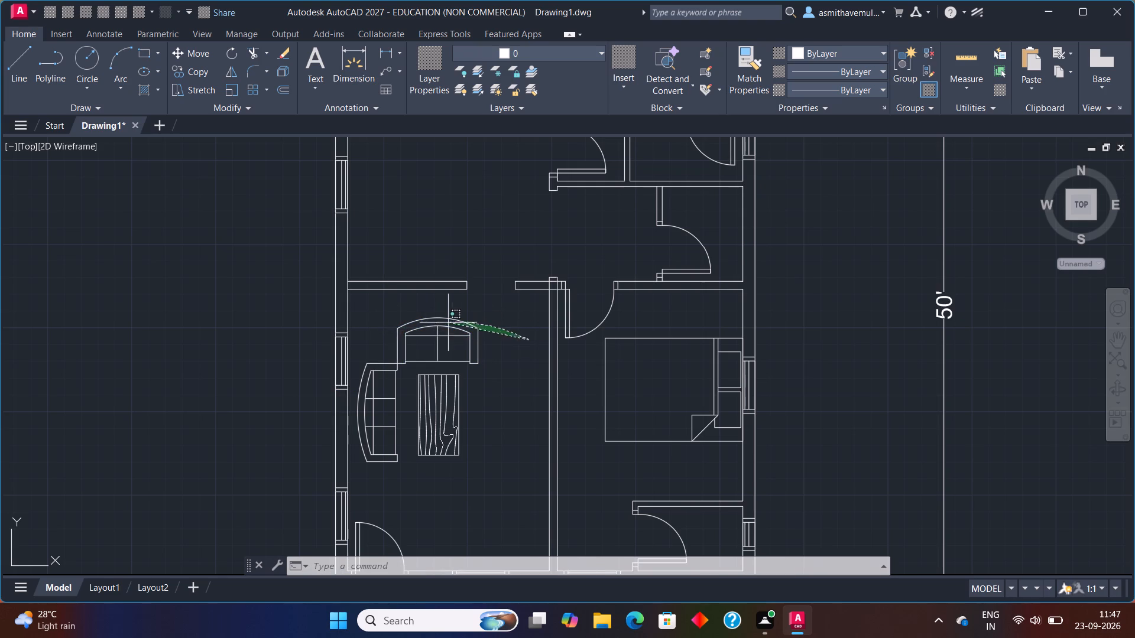
left_click_drag(429, 323, 365, 329)
type("SCA")
key("l")
key("e")
key("Return")
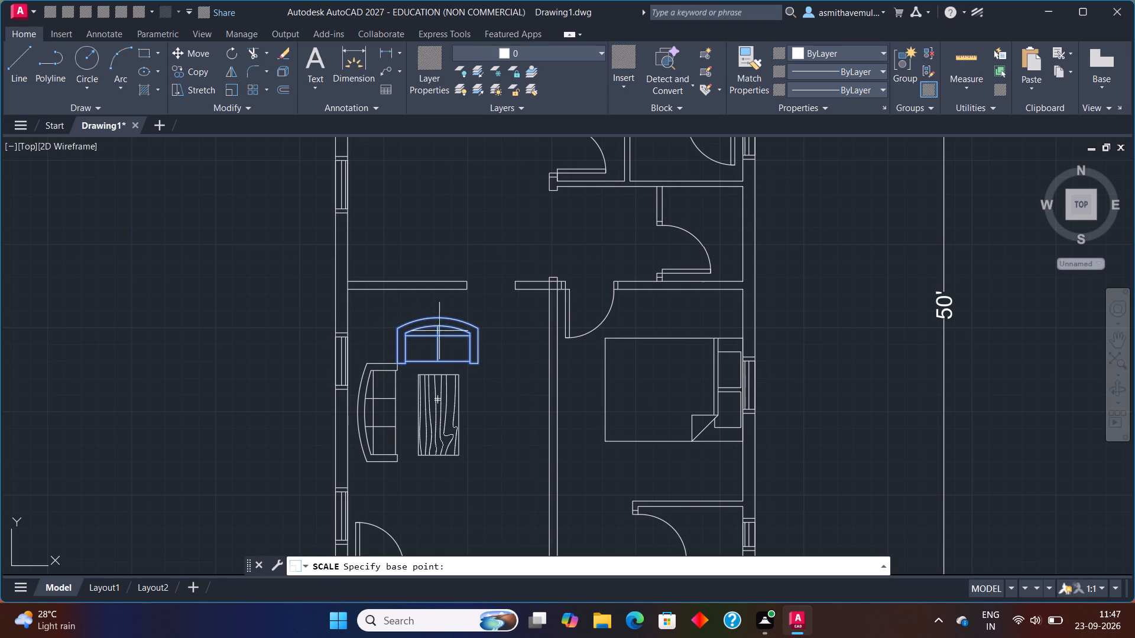
left_click(480, 362)
left_click(511, 379)
Rotate the rounded rectangular desk outside the plan 270° about its lower-right corner, with Ortho on, so it stands vertically.
scroll(523, 402, "down", 1)
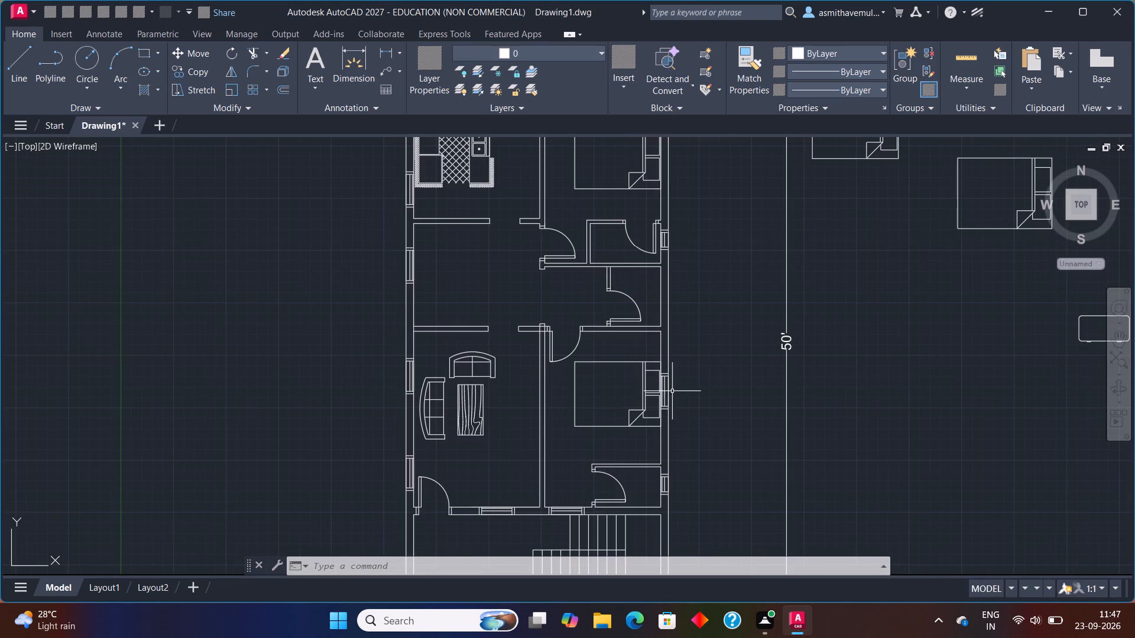
scroll(709, 388, "down", 1)
middle_click_drag(891, 421, 815, 427)
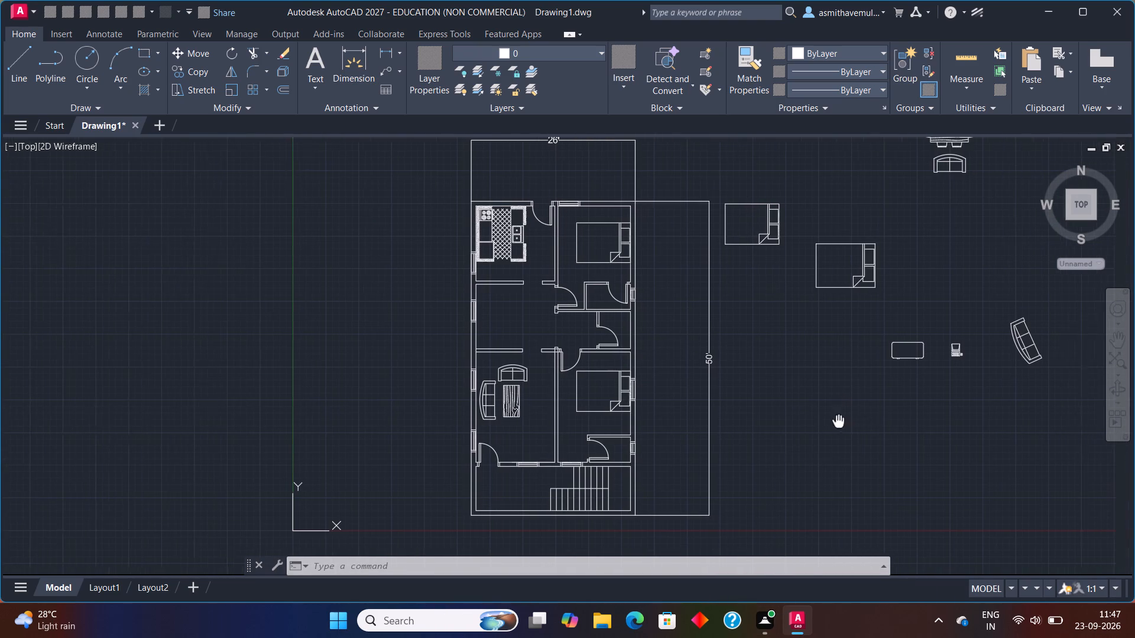
middle_click_drag(815, 427, 812, 427)
scroll(845, 385, "up", 1)
left_click_drag(914, 296, 899, 381)
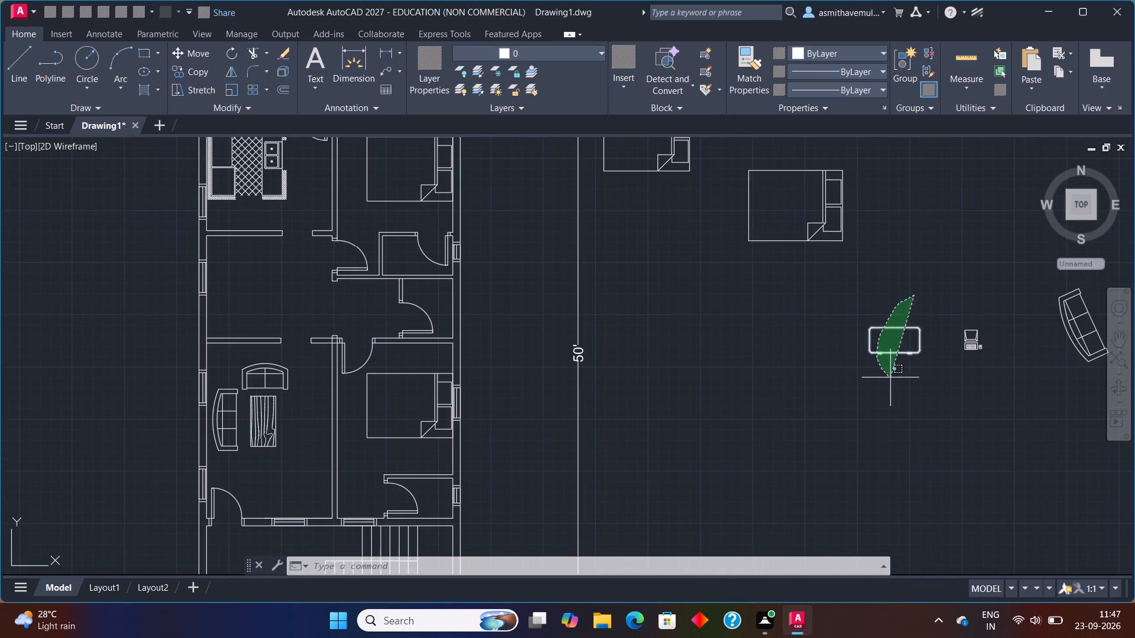
left_click_drag(899, 381, 910, 383)
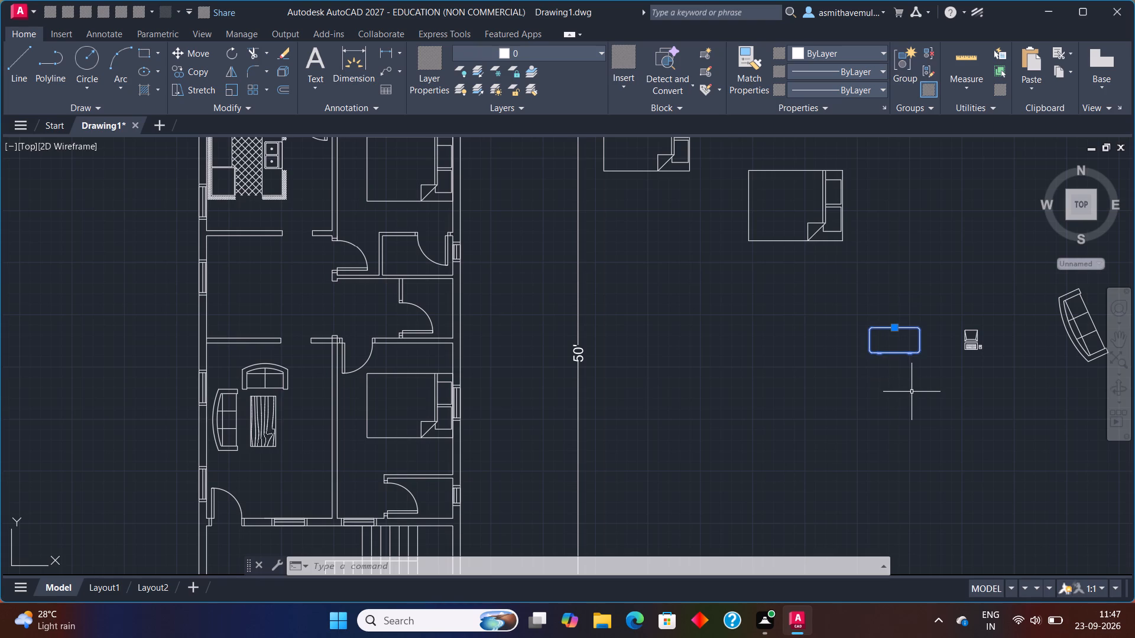
key("r")
key("o")
key("Return")
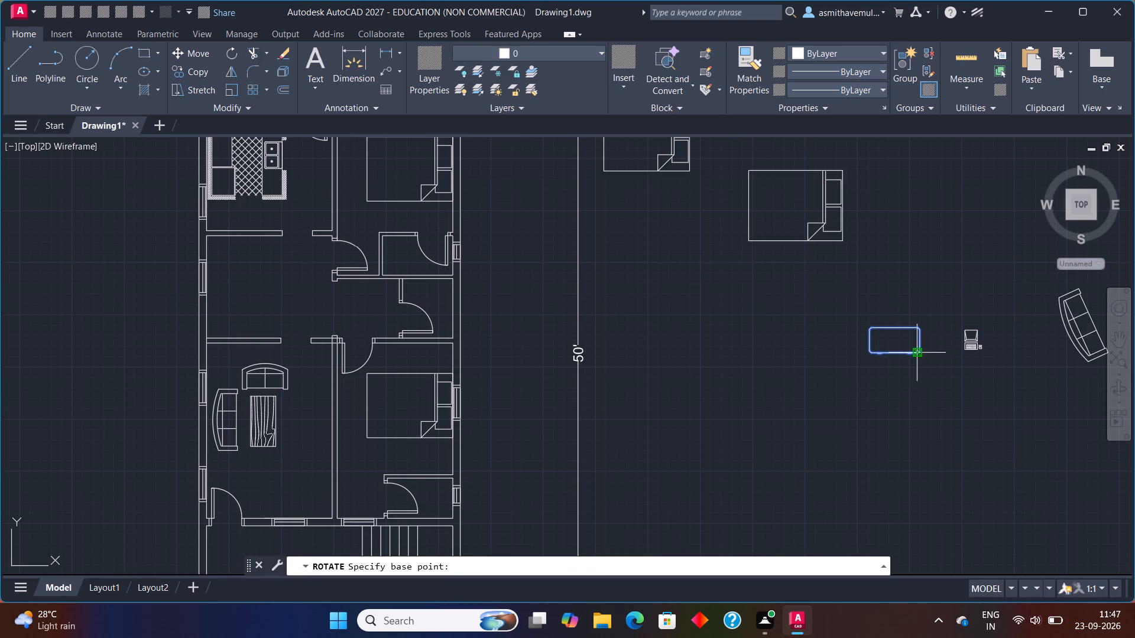
left_click(920, 347)
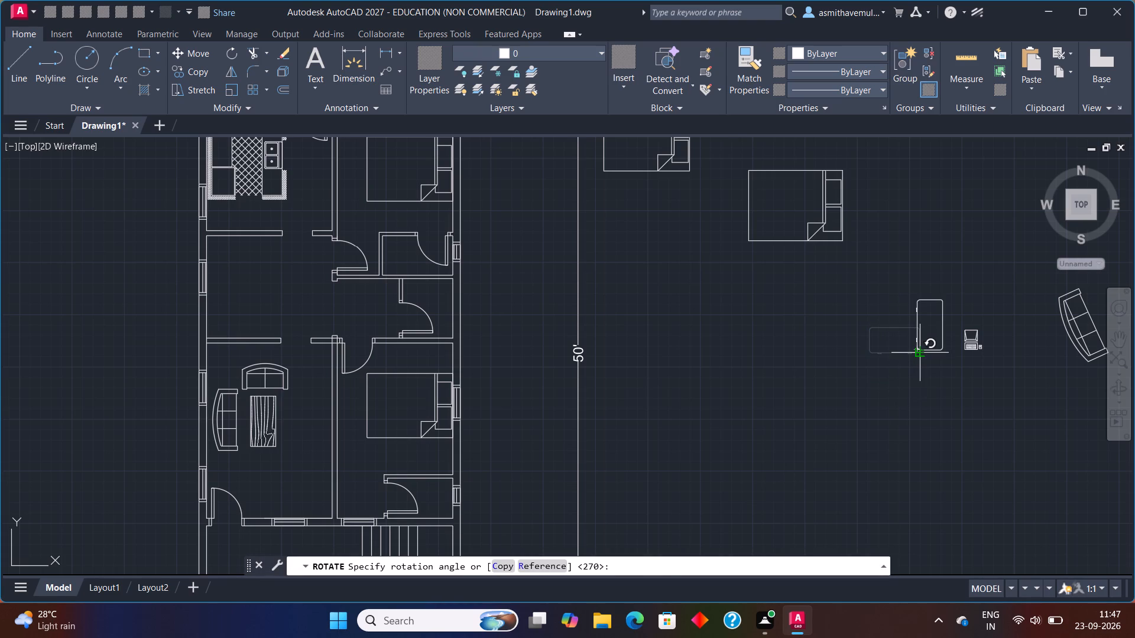
key("F8")
left_click(923, 357)
Move the vertical desk by its lower-left corner into the living room, against the bedroom partition wall opposite the three-seat sofa, with Ortho off.
left_click_drag(953, 318, 909, 311)
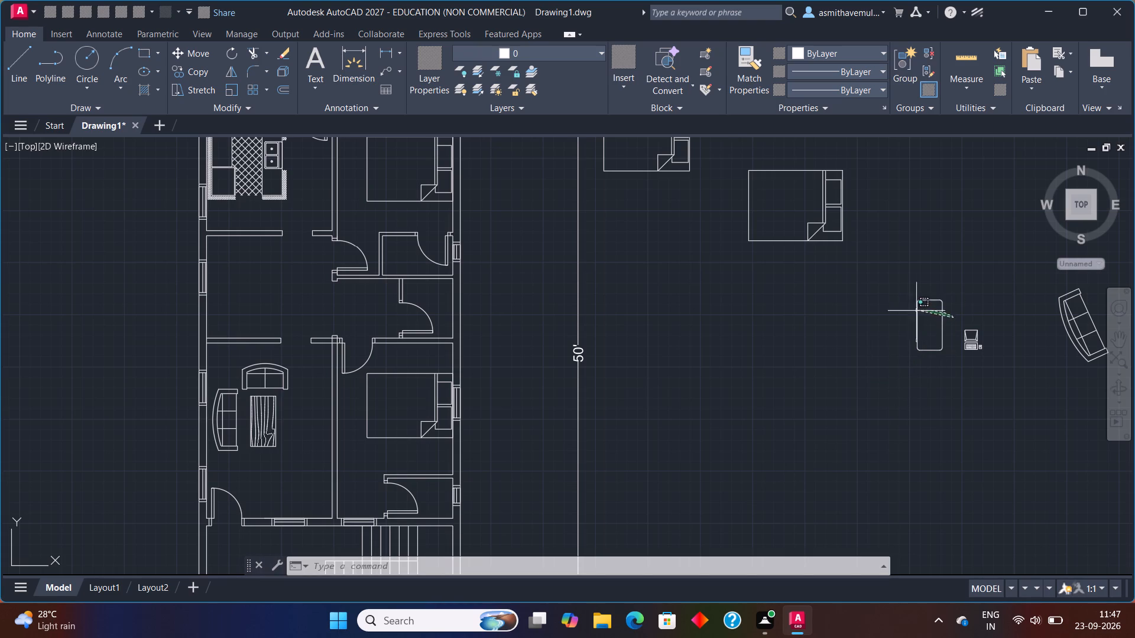
left_click_drag(909, 311, 861, 364)
key("m")
key("Return")
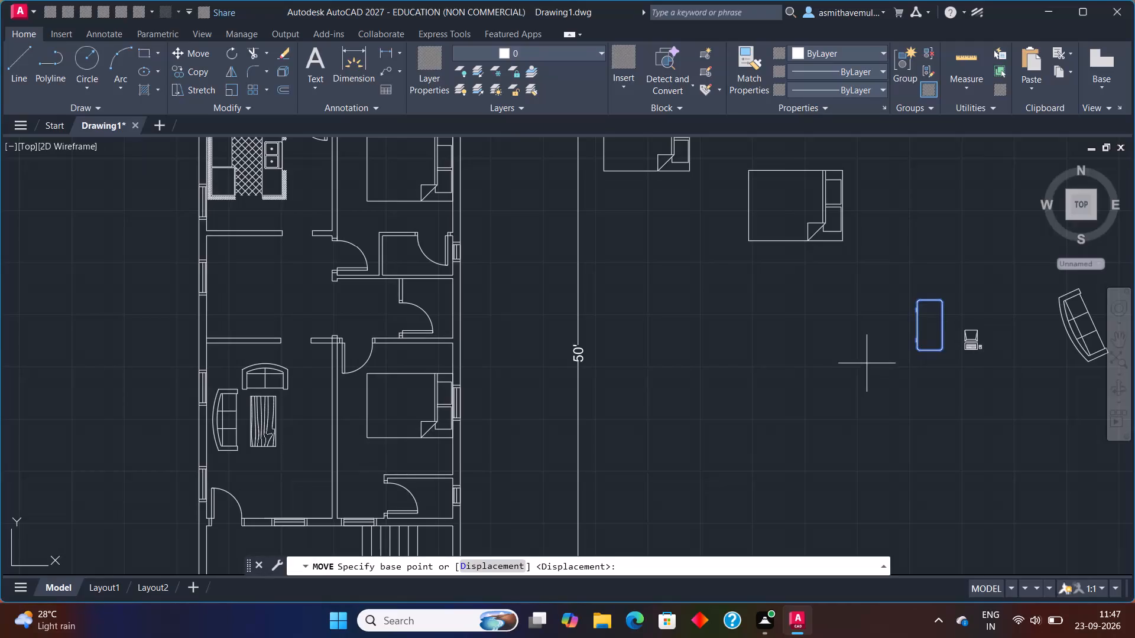
left_click_drag(917, 354, 912, 358)
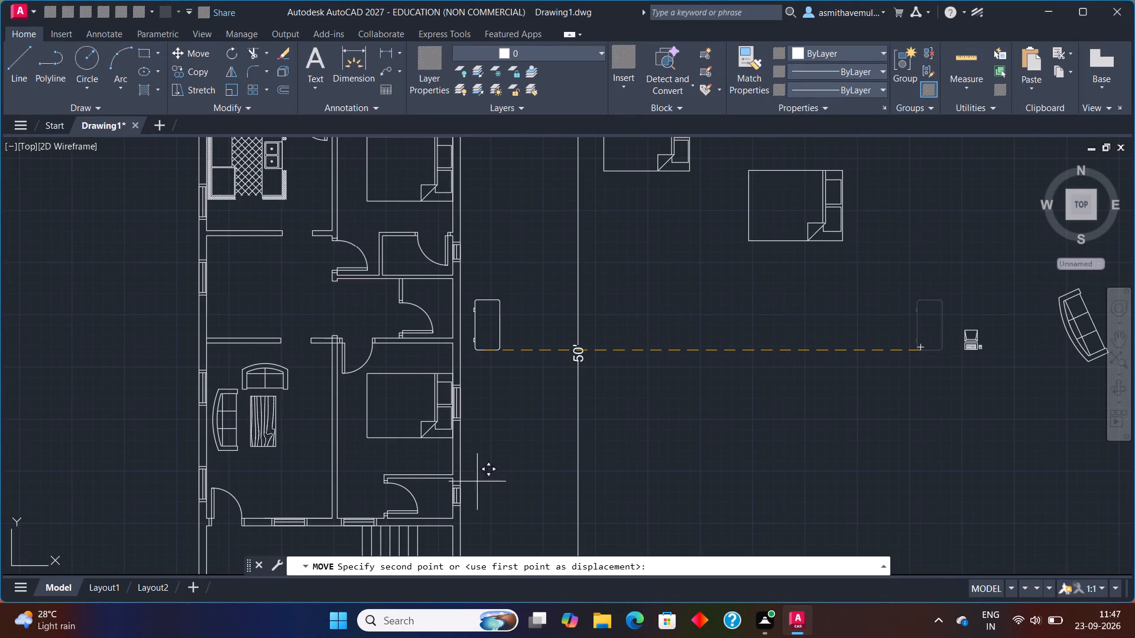
key("F8")
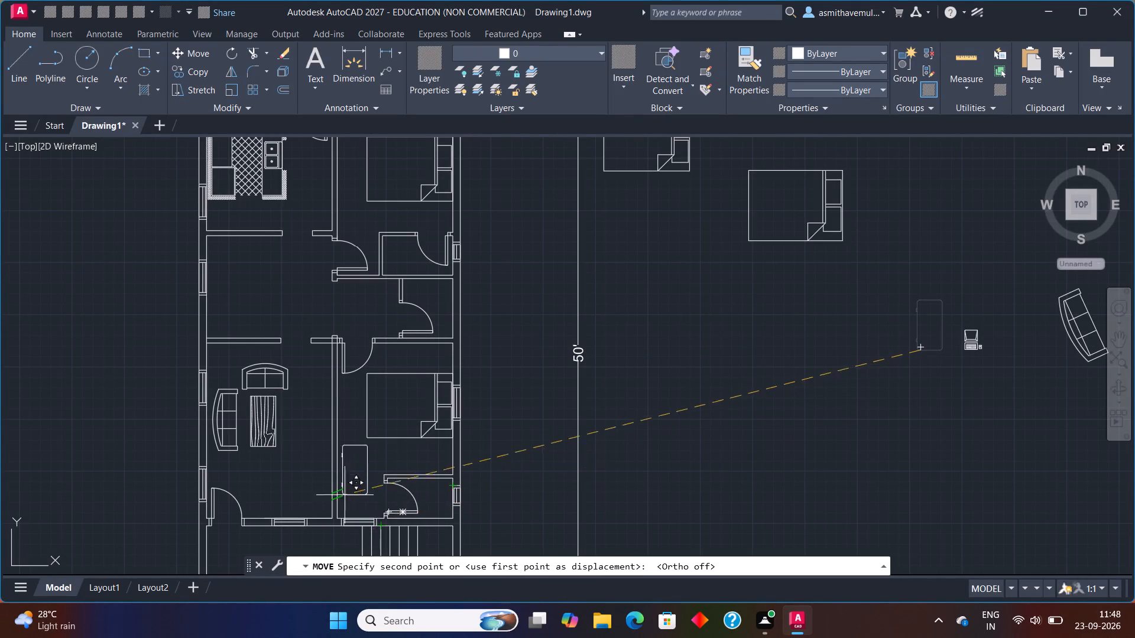
scroll(318, 474, "up", 3)
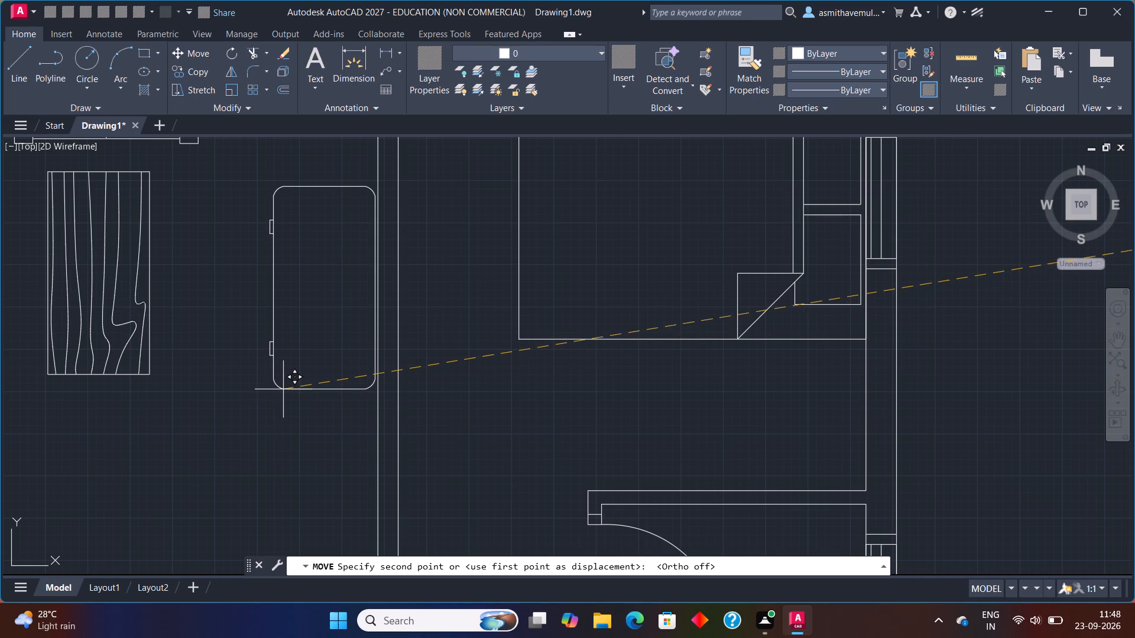
left_click(284, 386)
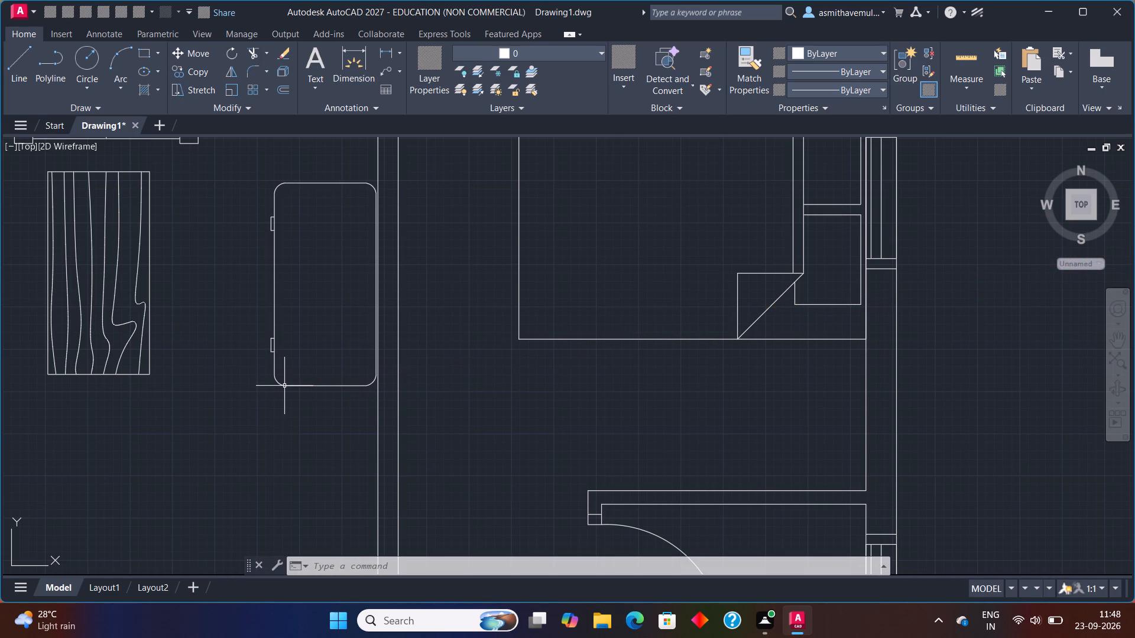
Rotate the computer outside the plan a quarter turn clockwise about its lower-right corner, so its keyboard faces left.
scroll(317, 420, "down", 1)
scroll(548, 357, "down", 1)
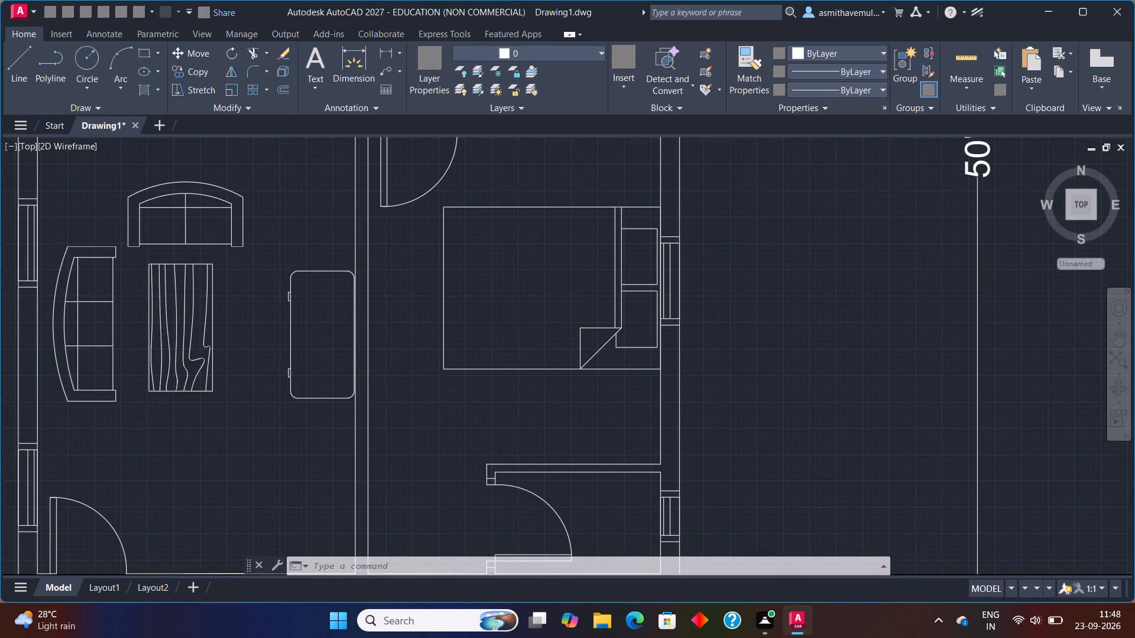
middle_click_drag(801, 341, 340, 441)
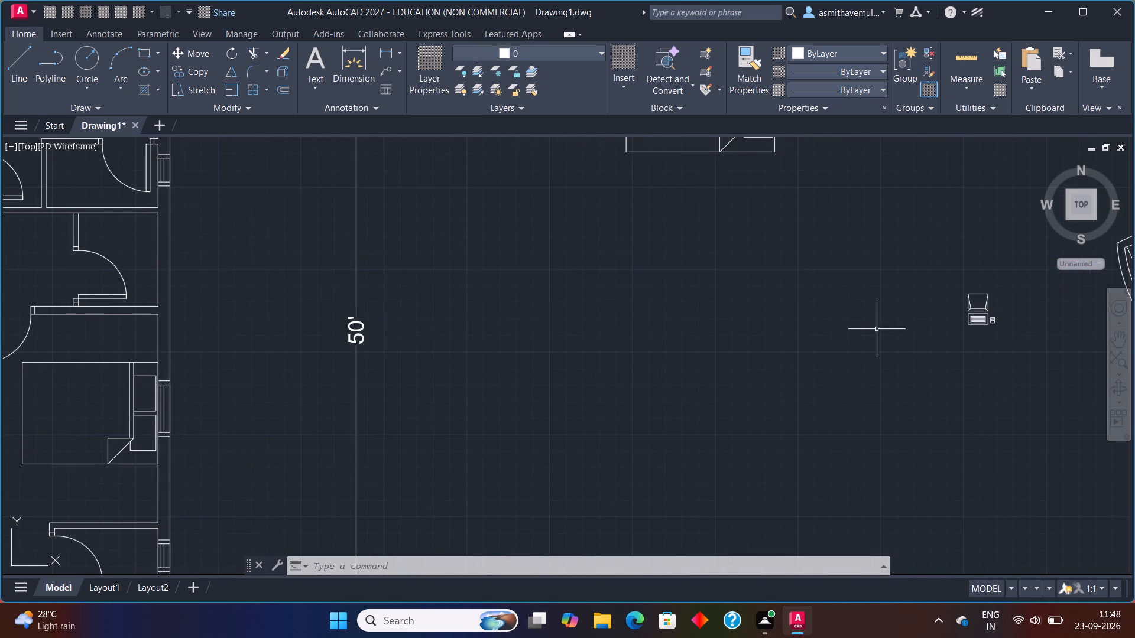
left_click_drag(1011, 347, 924, 331)
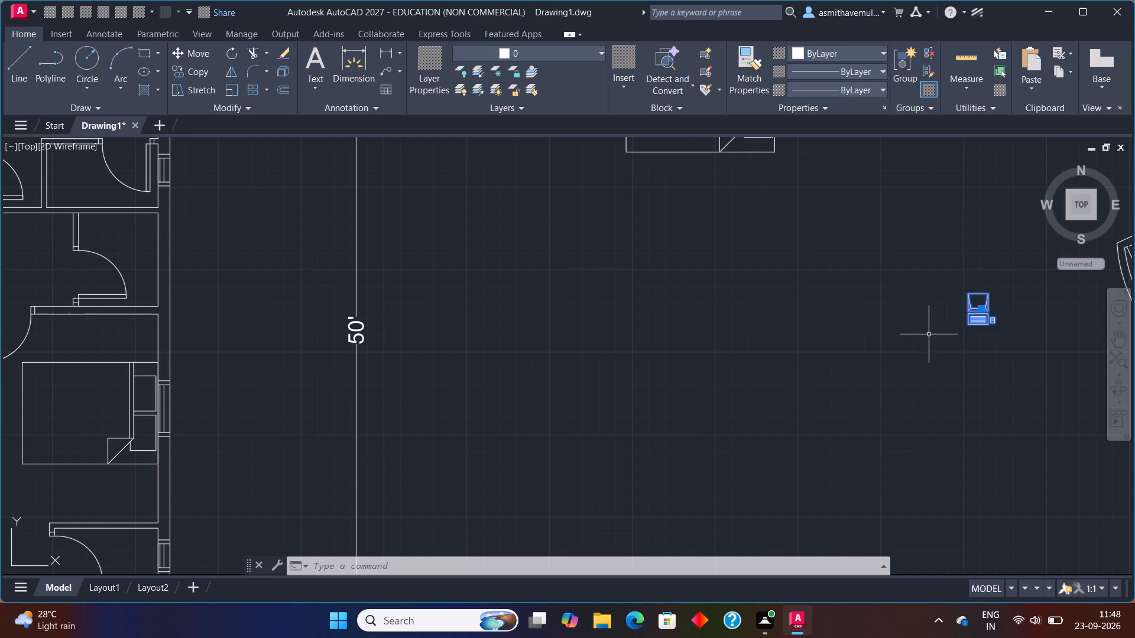
key("r")
key("o")
key("Return")
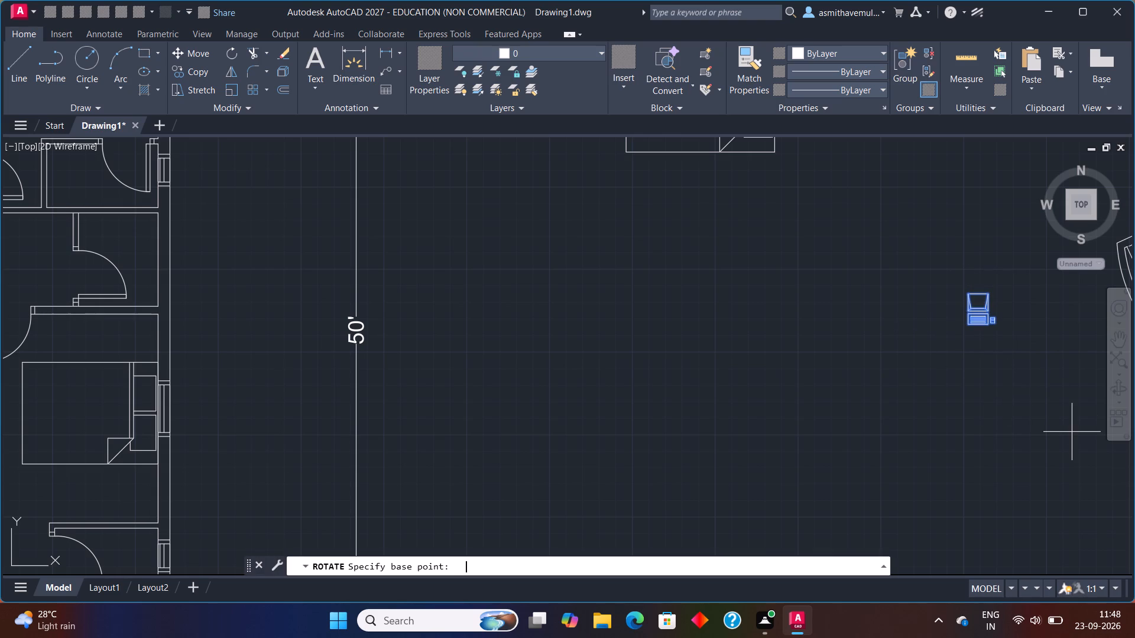
left_click(995, 327)
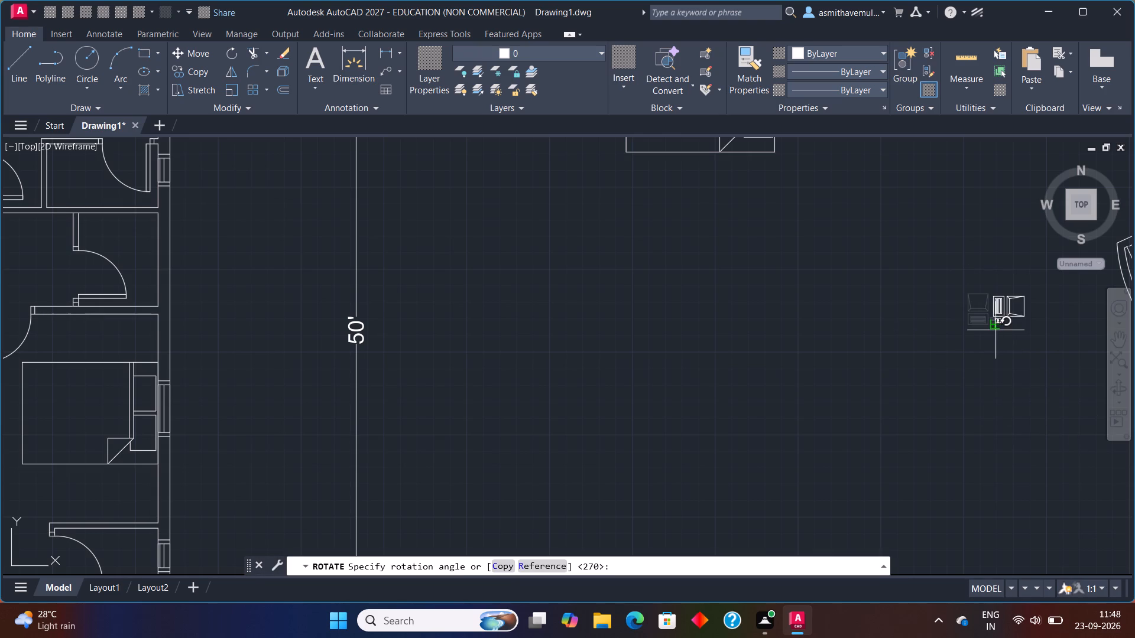
left_click(995, 330)
Move the rotated computer by its lower-left corner onto the vertical desk in the living room, at the edge facing the sofas.
left_click_drag(1036, 315, 910, 354)
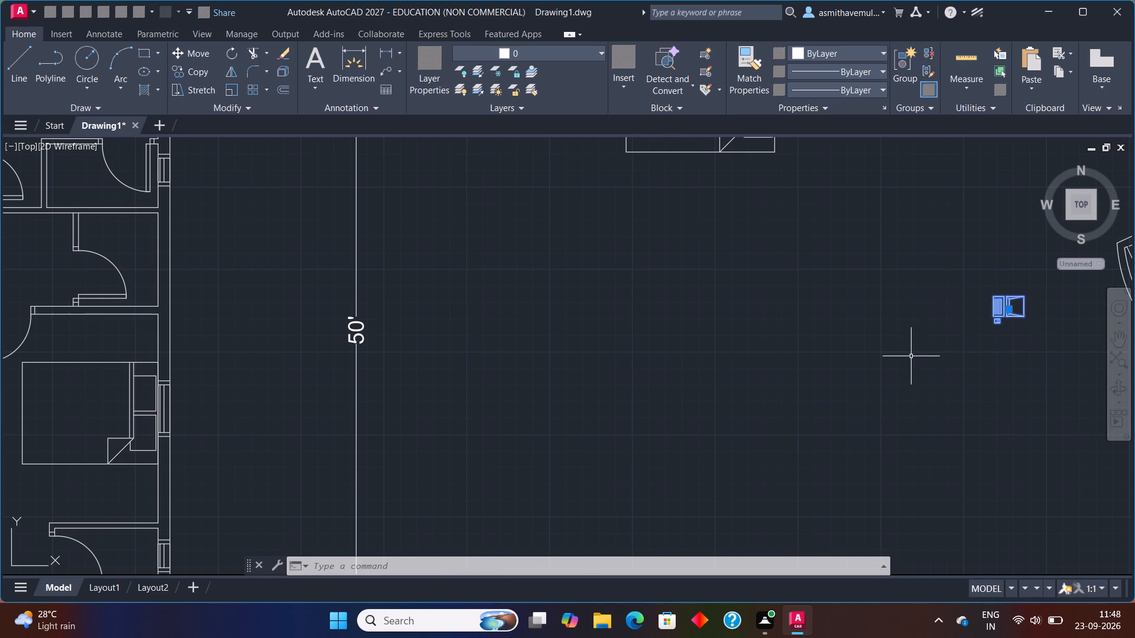
key("m")
key("Return")
left_click(995, 324)
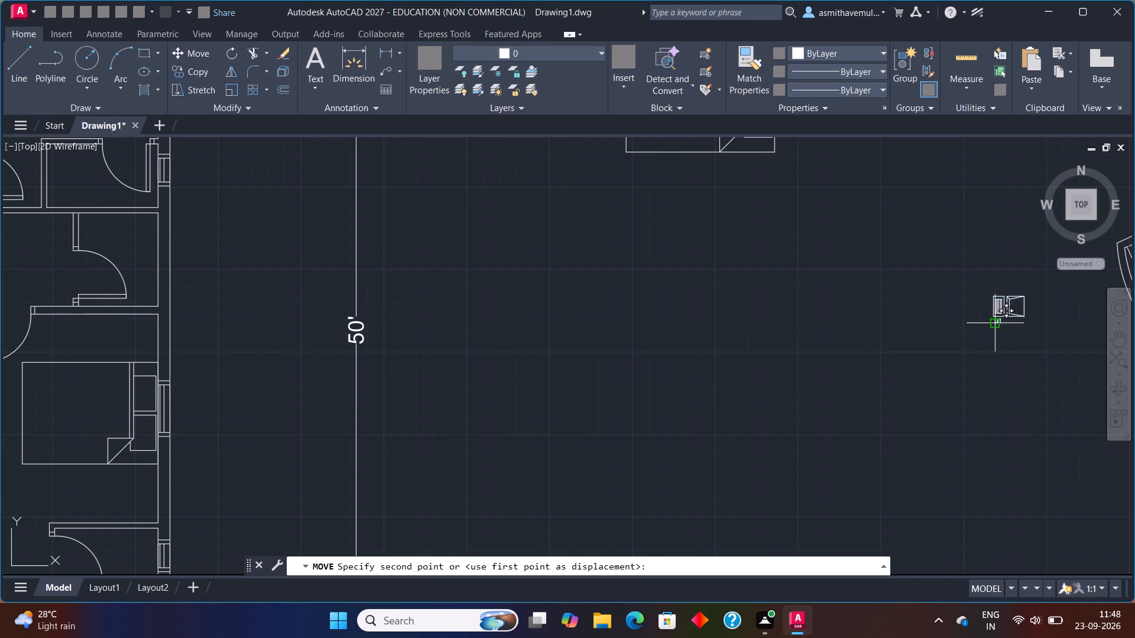
scroll(254, 468, "down", 2)
middle_click_drag(145, 466, 481, 397)
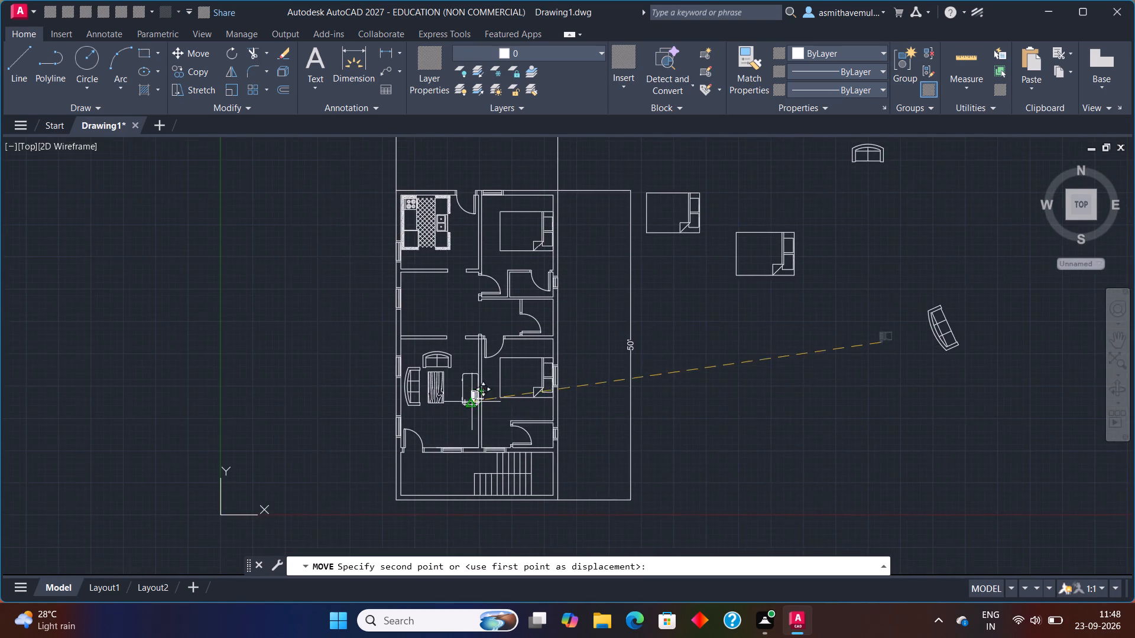
scroll(472, 402, "up", 3)
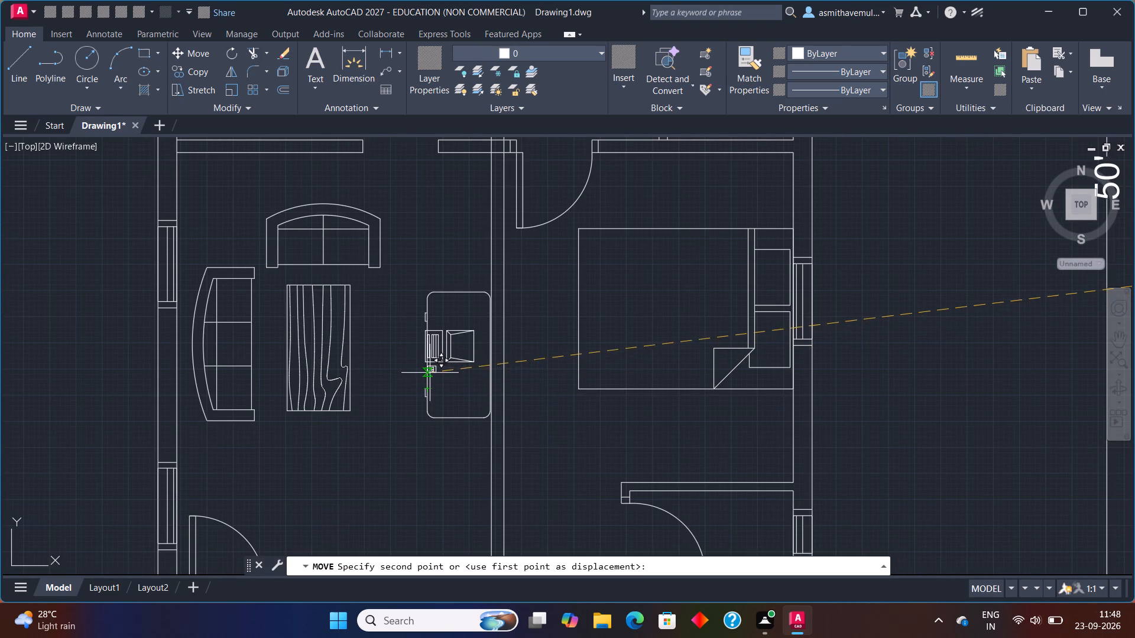
left_click(430, 373)
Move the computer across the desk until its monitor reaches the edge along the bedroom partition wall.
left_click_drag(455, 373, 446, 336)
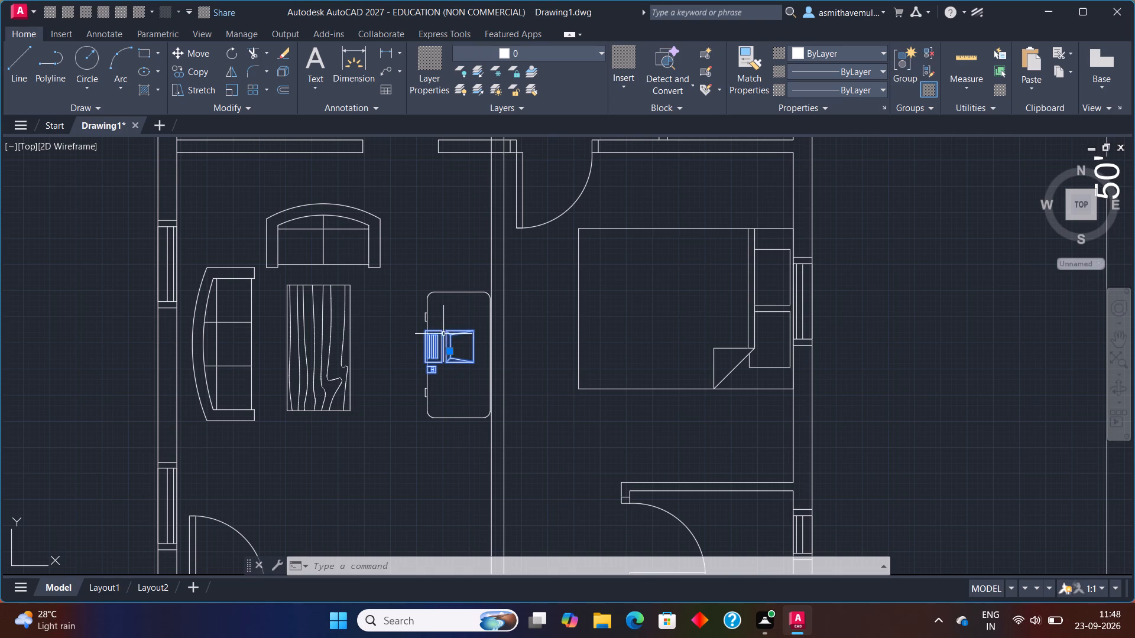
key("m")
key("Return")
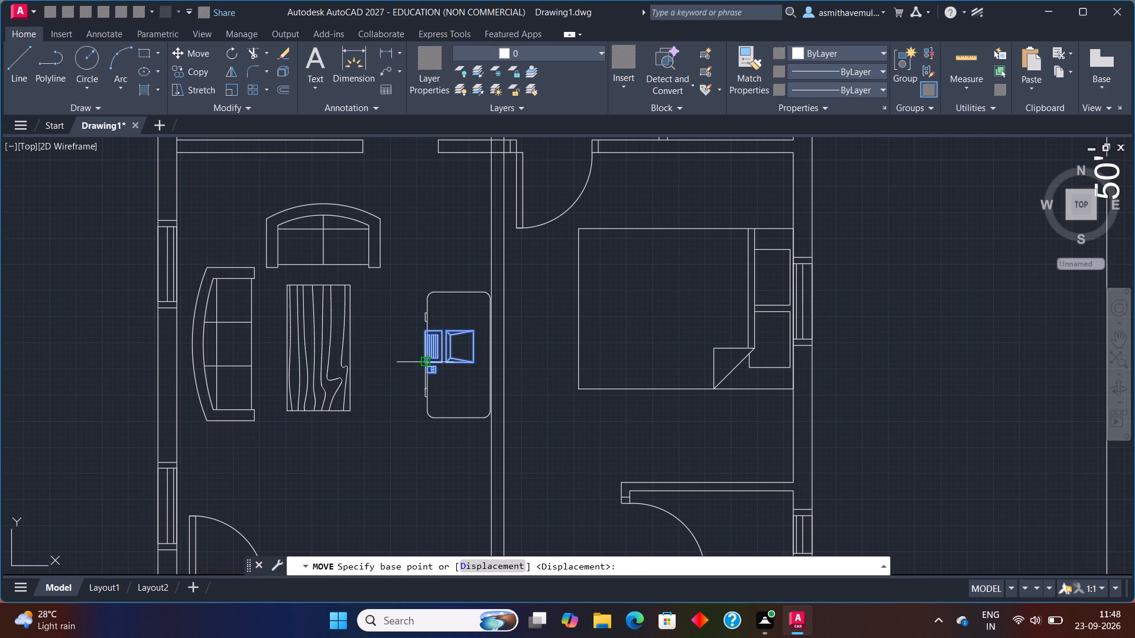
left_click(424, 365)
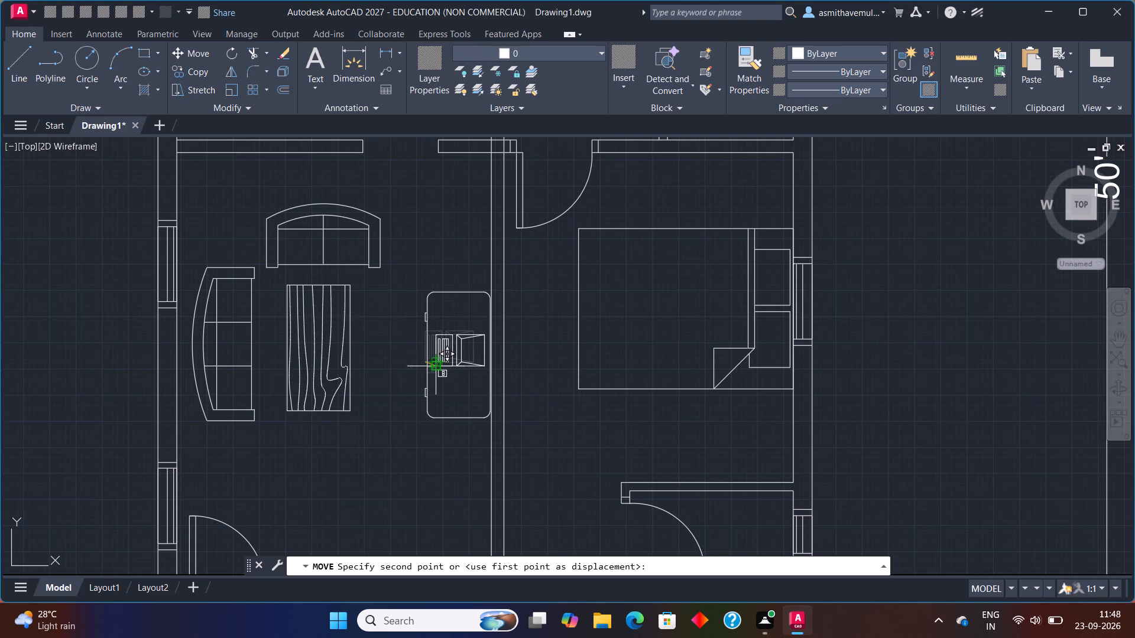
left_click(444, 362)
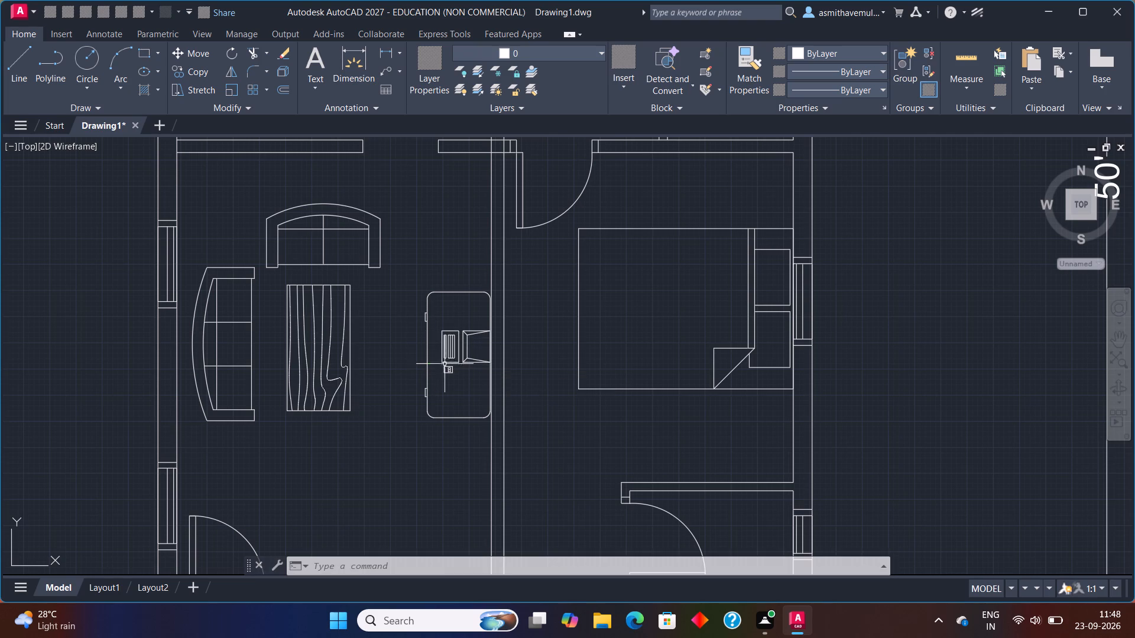
Move the computer by the mouse's lower-left corner back to the desk edge facing the sofas, slightly lower down.
left_click_drag(453, 384, 440, 305)
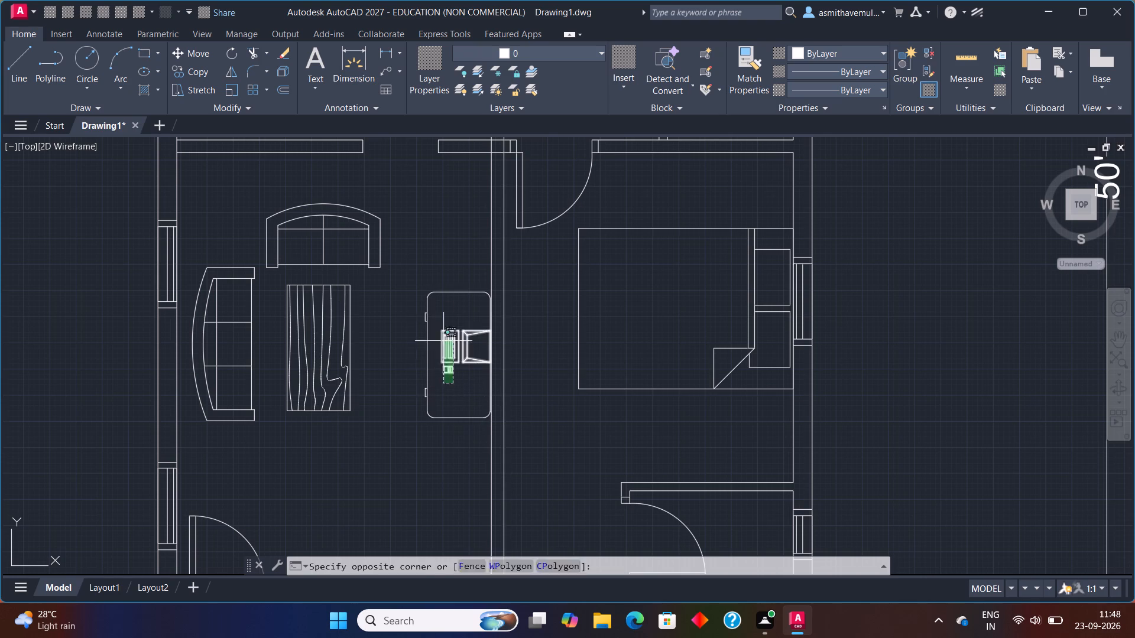
left_click_drag(440, 305, 452, 264)
key("Escape")
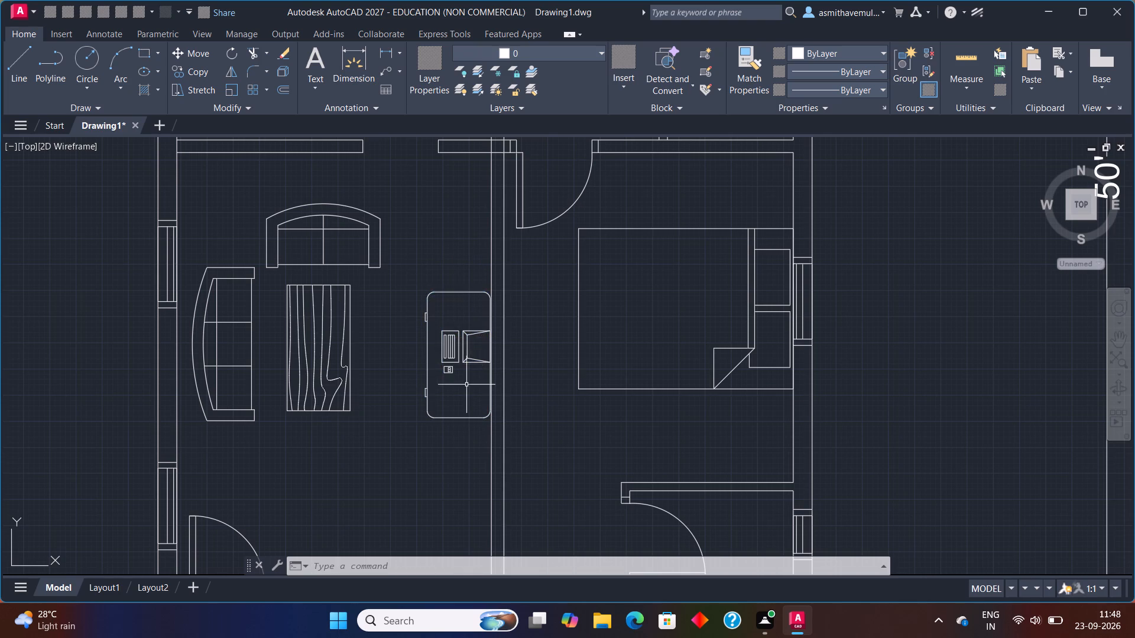
left_click_drag(466, 385, 462, 320)
left_click_drag(471, 318, 455, 375)
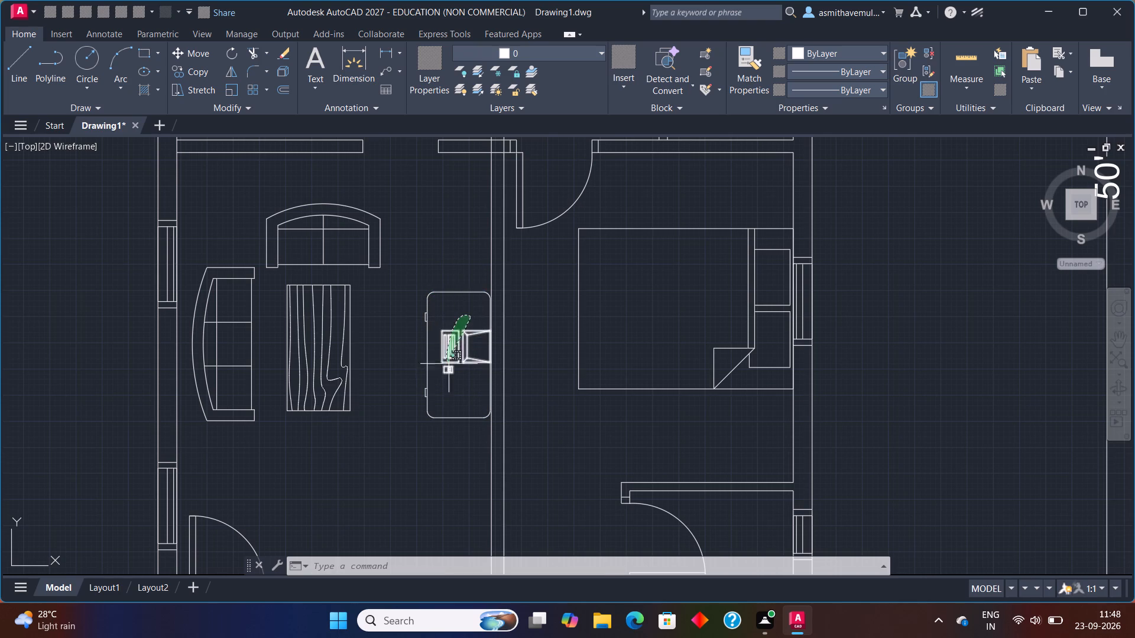
left_click_drag(455, 375, 474, 402)
key("m")
key("Return")
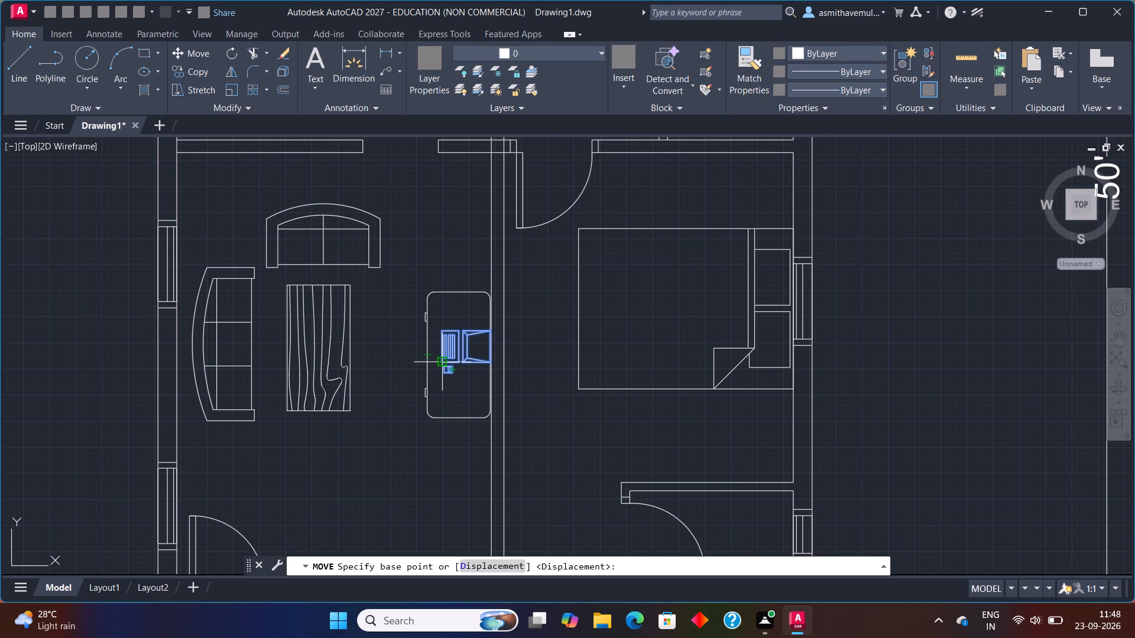
left_click(443, 375)
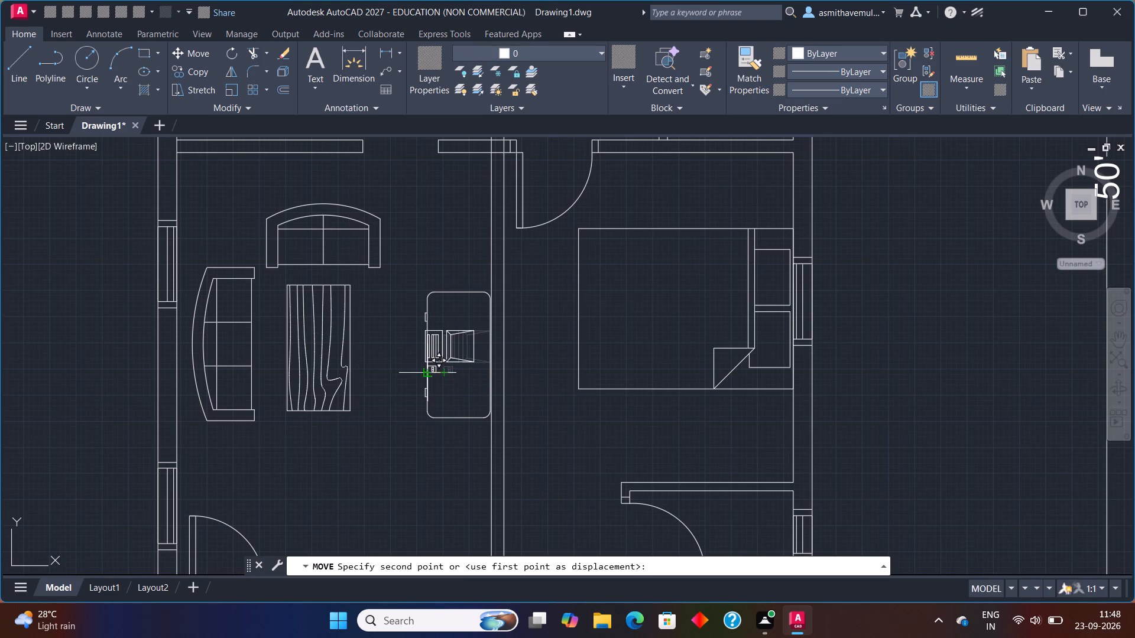
scroll(426, 375, "up", 2)
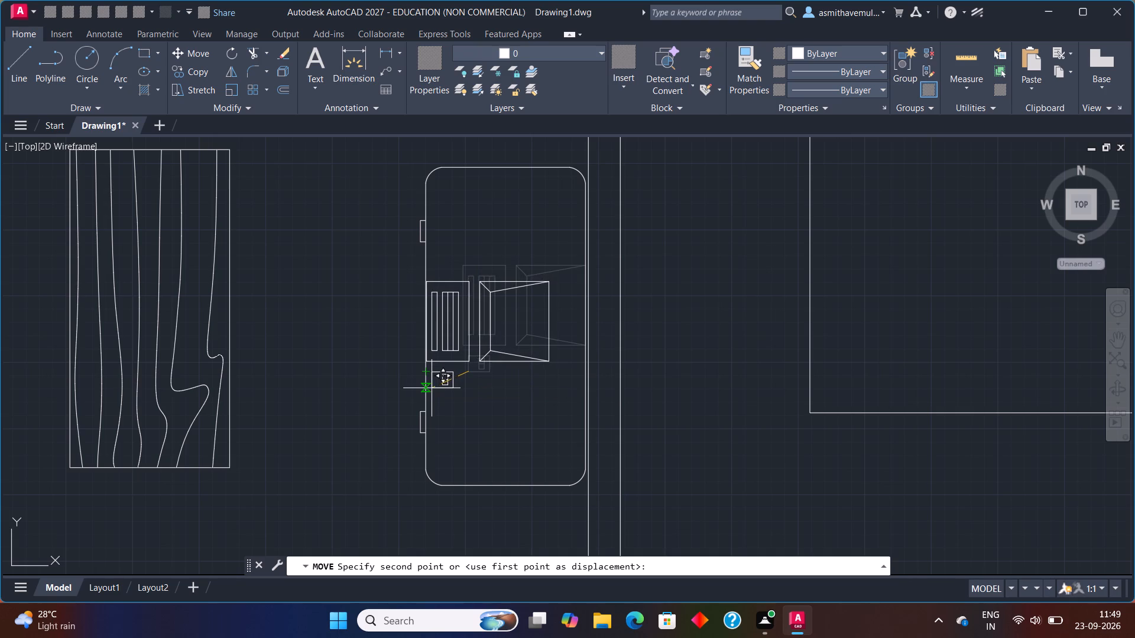
left_click(430, 389)
Move the computer by the keyboard's lower-left corner so the keyboard lines up with the desk edge instead of overhanging it.
left_click_drag(462, 386, 509, 250)
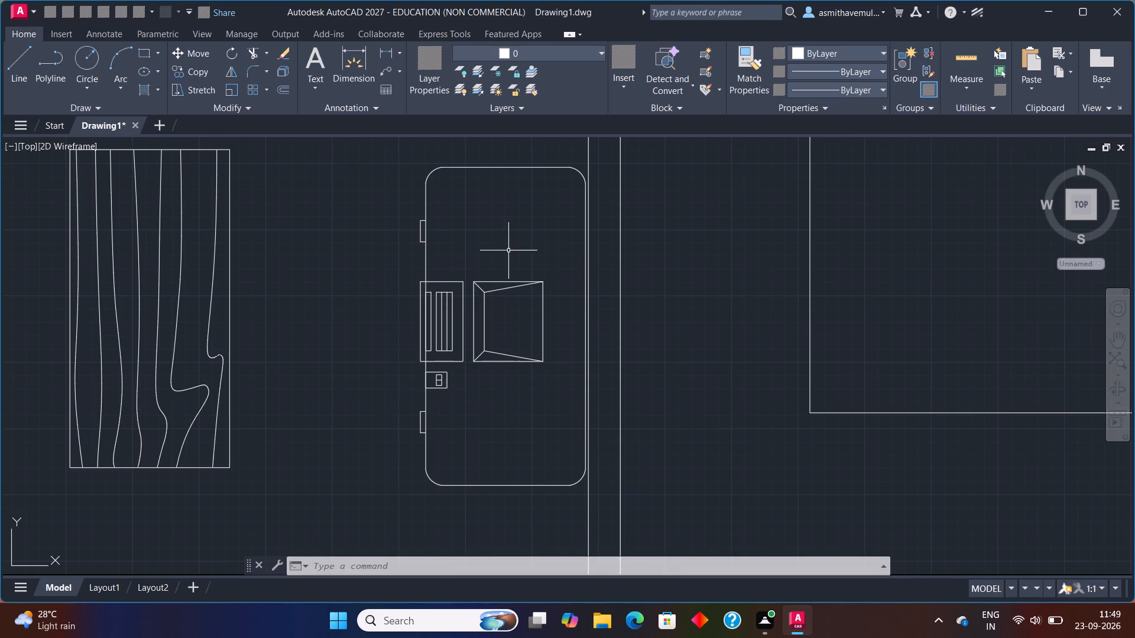
left_click_drag(496, 248, 487, 510)
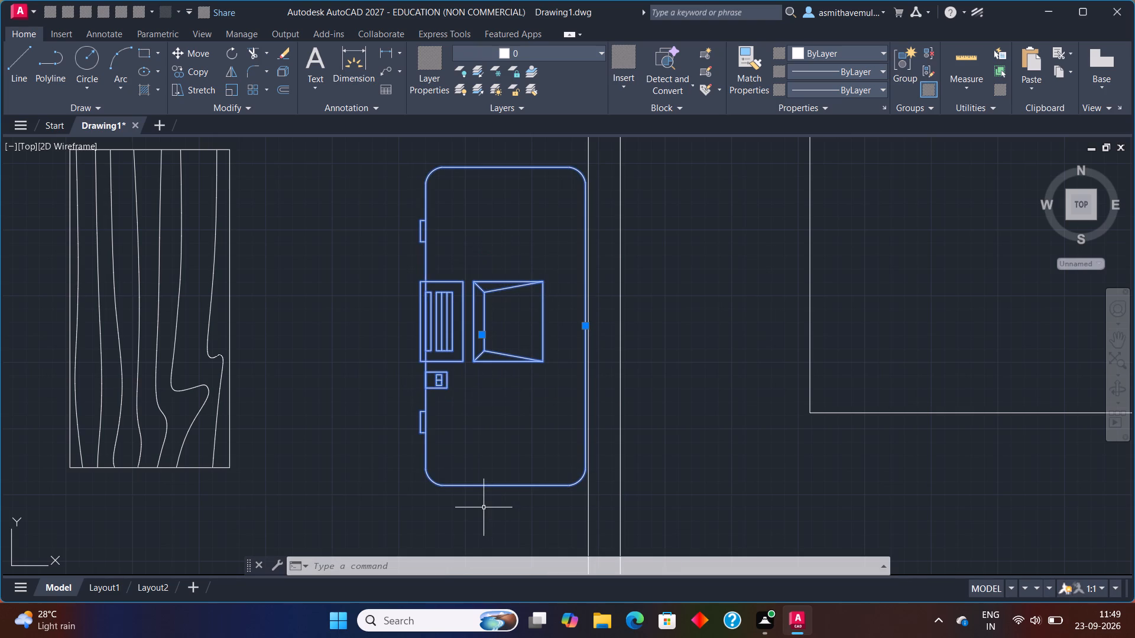
key("Escape")
left_click_drag(469, 207, 531, 437)
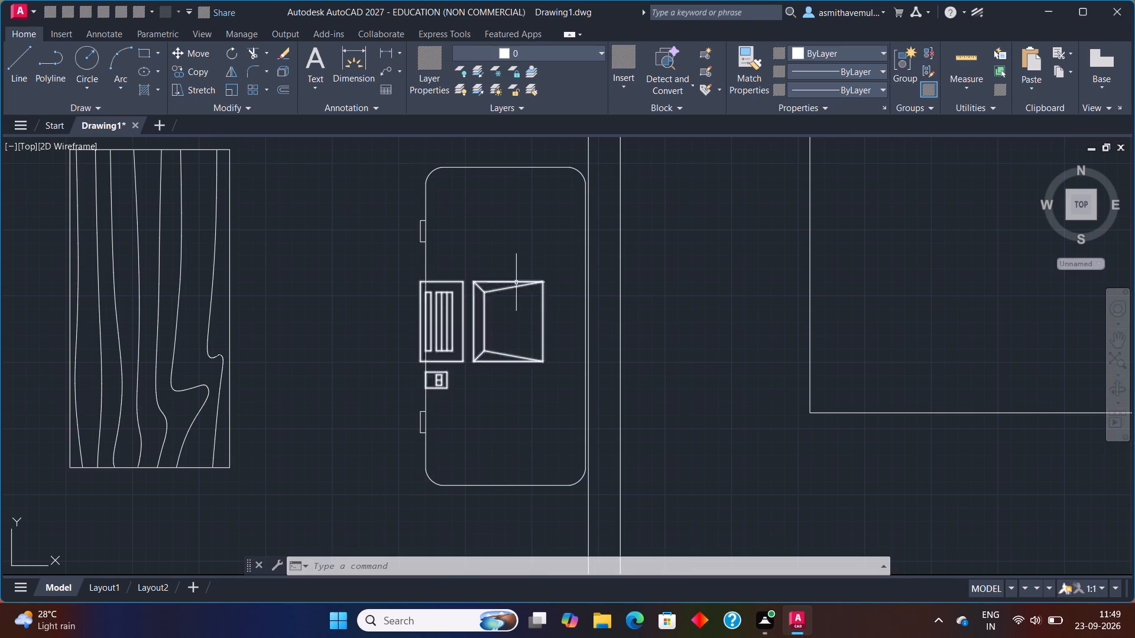
left_click_drag(491, 259, 451, 403)
key("m")
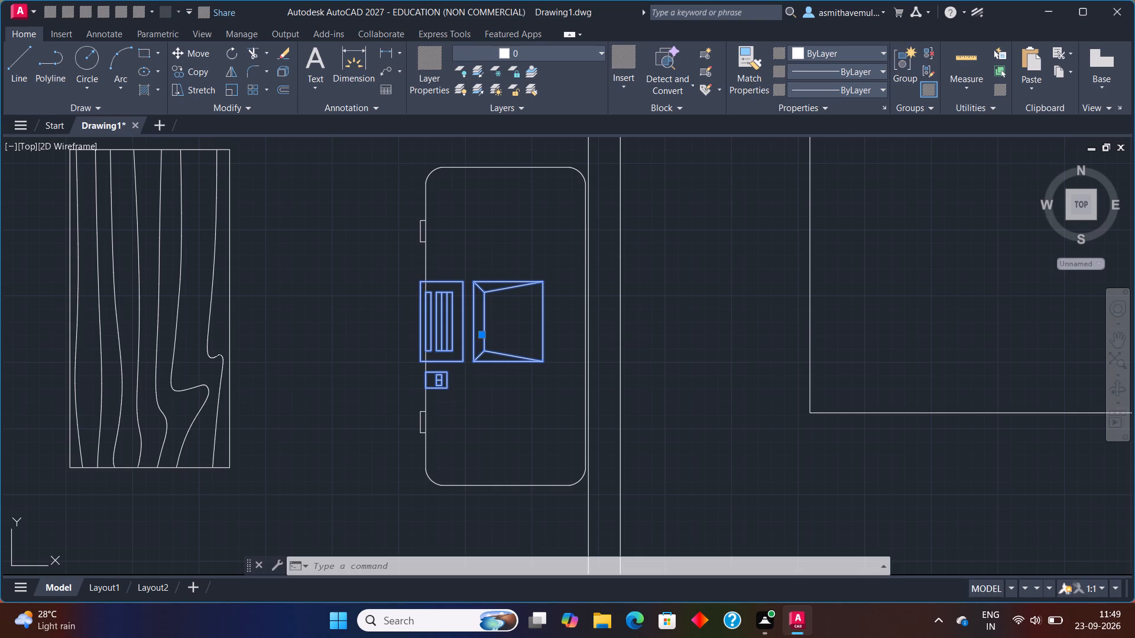
key("Return")
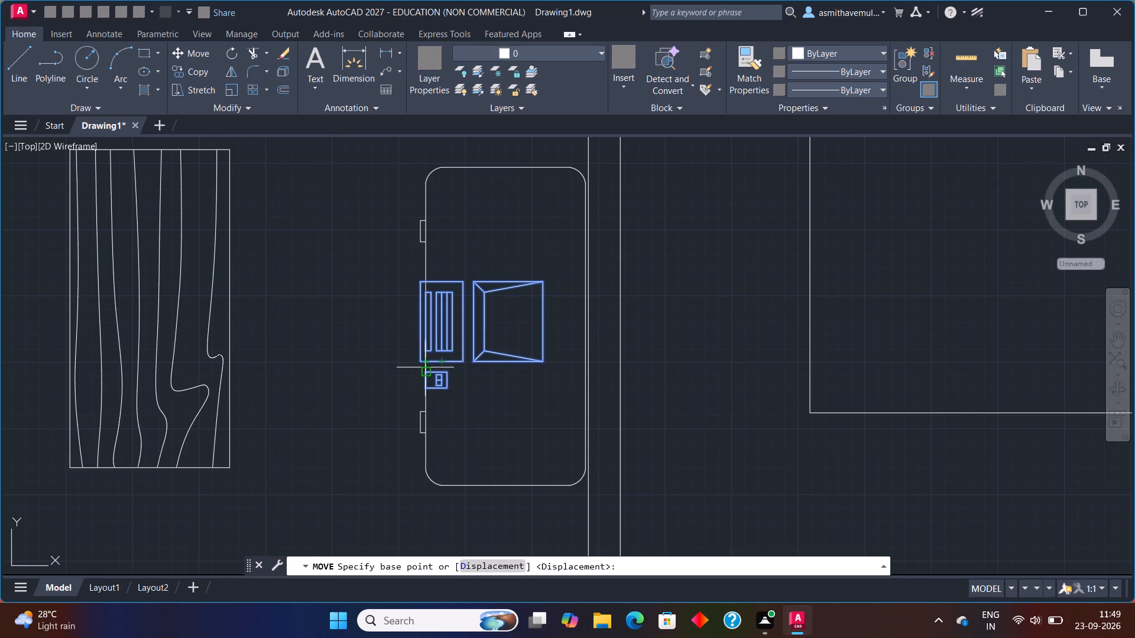
left_click(421, 363)
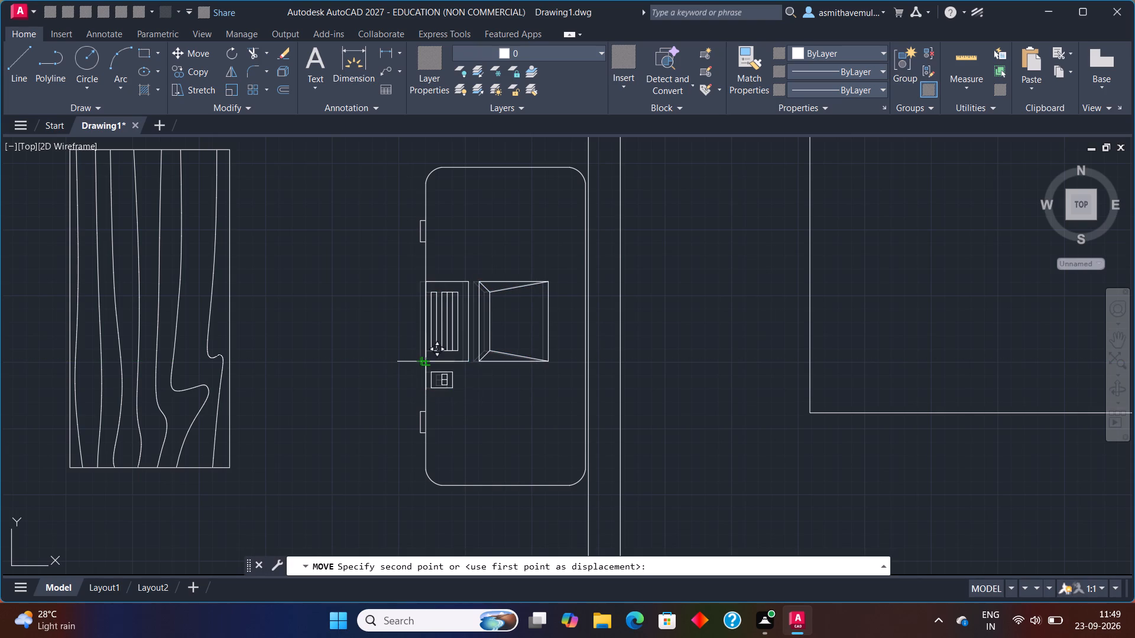
left_click(423, 360)
Erase the leftover blocks outside the plan: the dining table, two sofas and two beds.
scroll(493, 386, "down", 1)
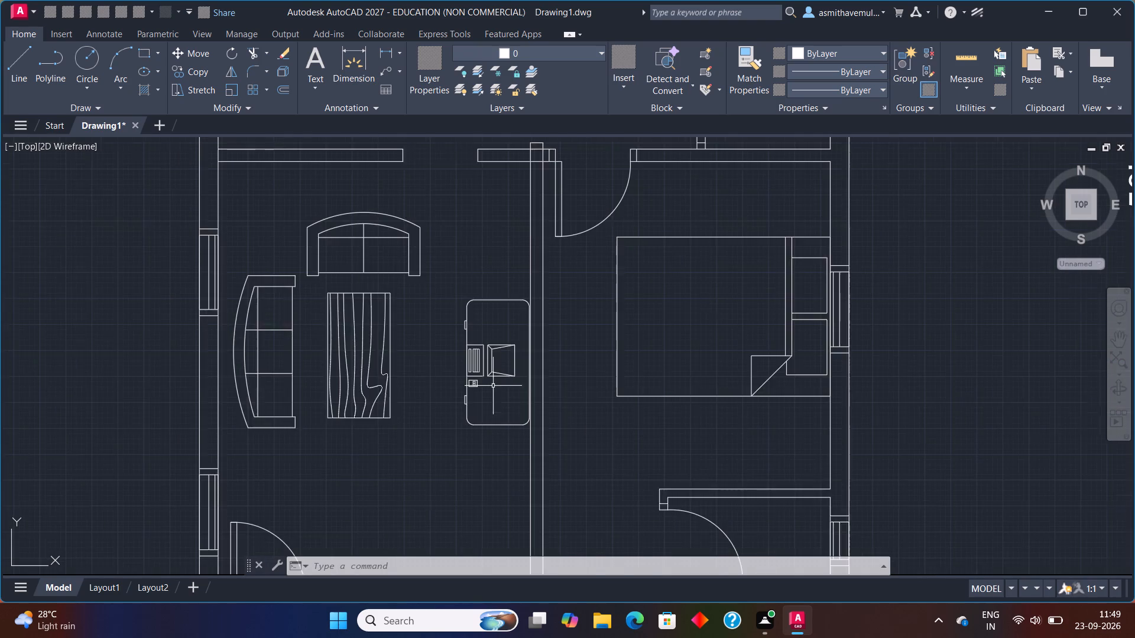
scroll(494, 386, "down", 2)
scroll(605, 382, "down", 1)
middle_click_drag(605, 320, 526, 415)
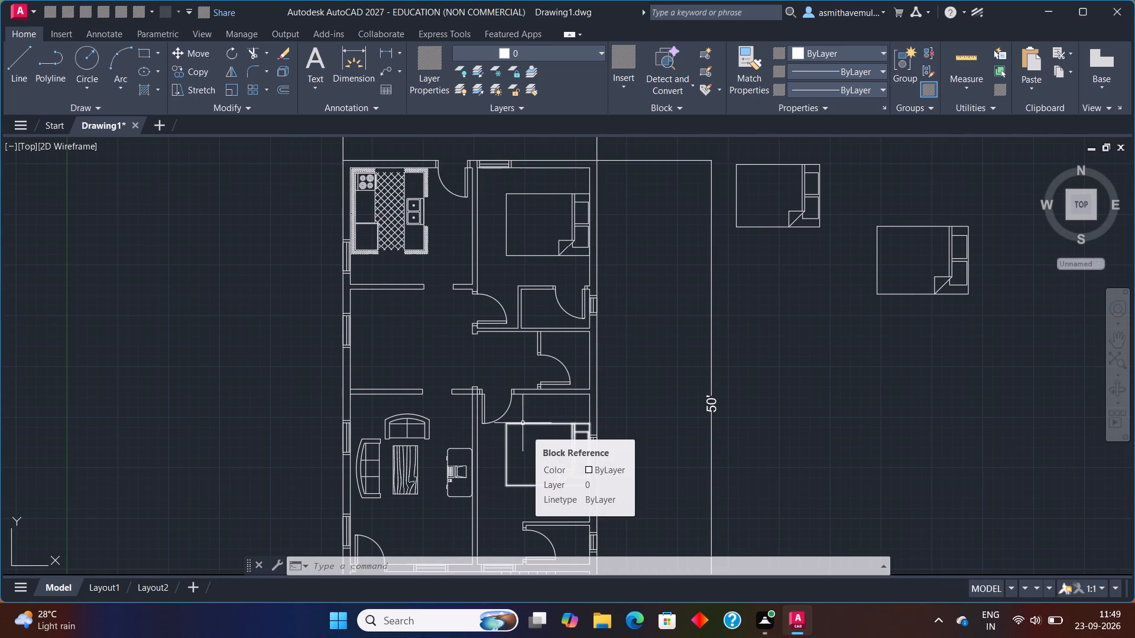
scroll(610, 380, "down", 2)
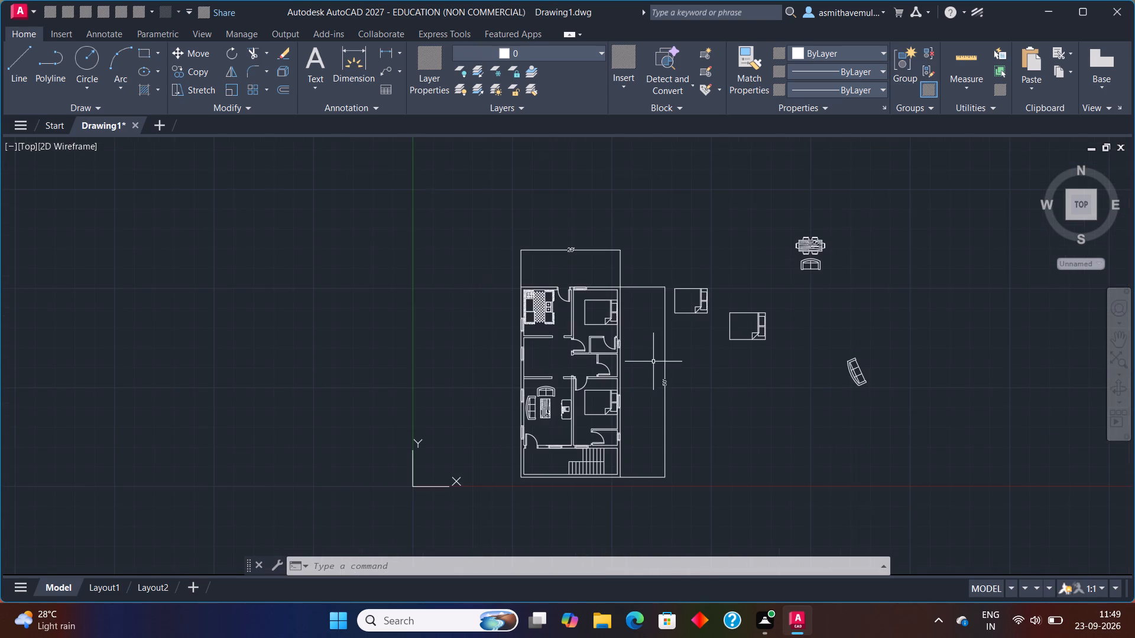
left_click_drag(835, 261, 686, 303)
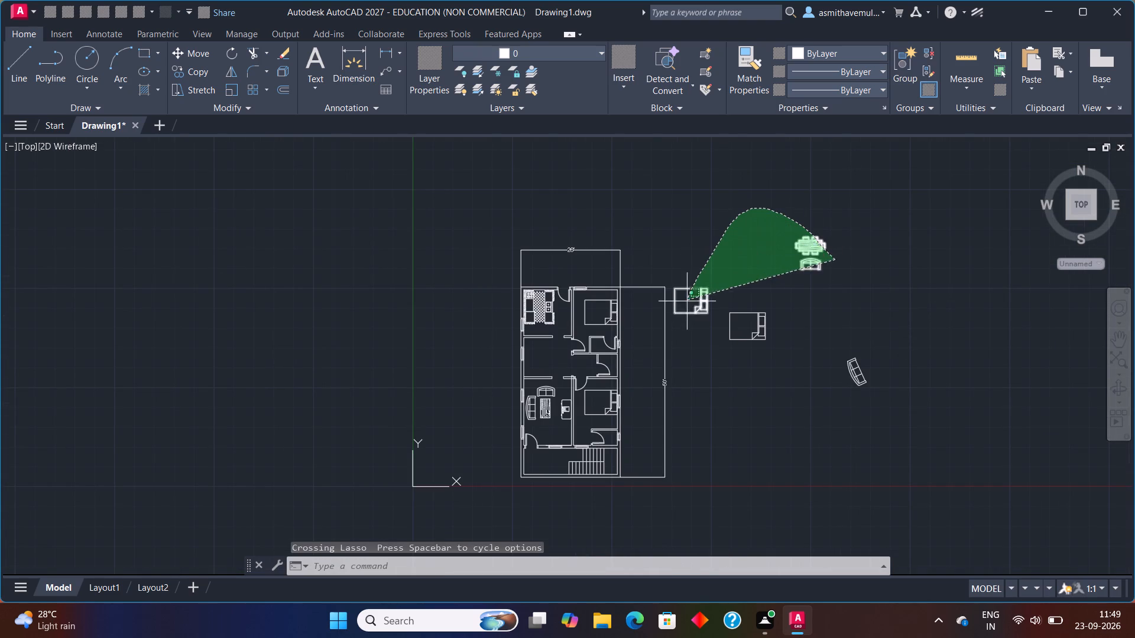
left_click_drag(686, 303, 951, 390)
key("Delete")
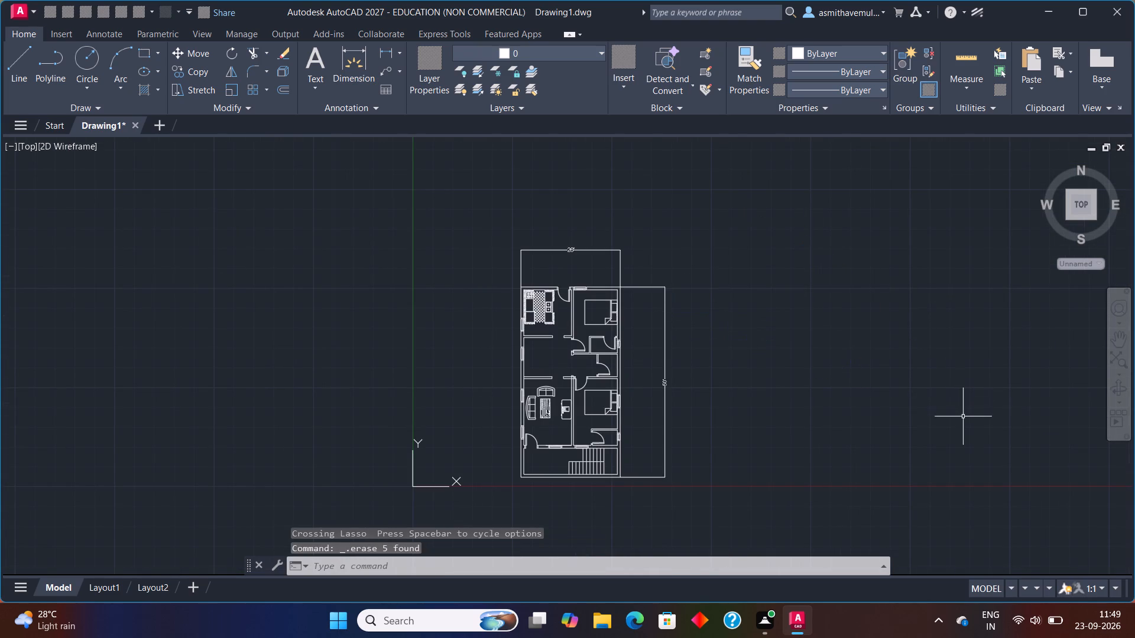
Place single-line text 6" high at rotation 0 reading PORCH in the open area beside the staircase.
scroll(748, 412, "up", 1)
middle_click_drag(554, 435, 566, 351)
scroll(553, 420, "up", 1)
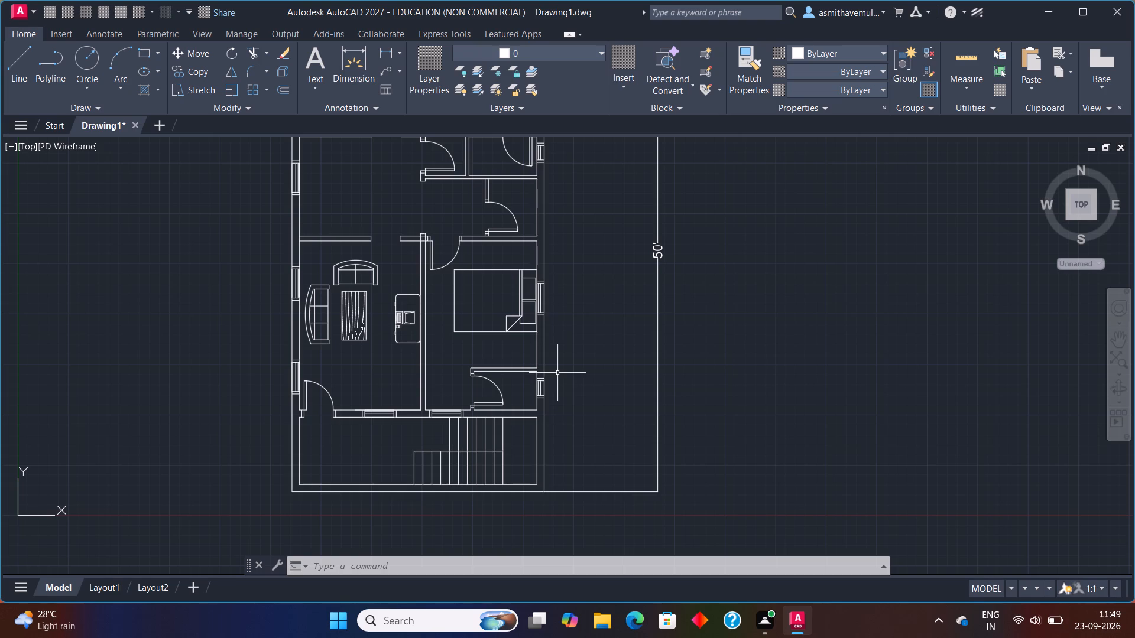
type("TEXT")
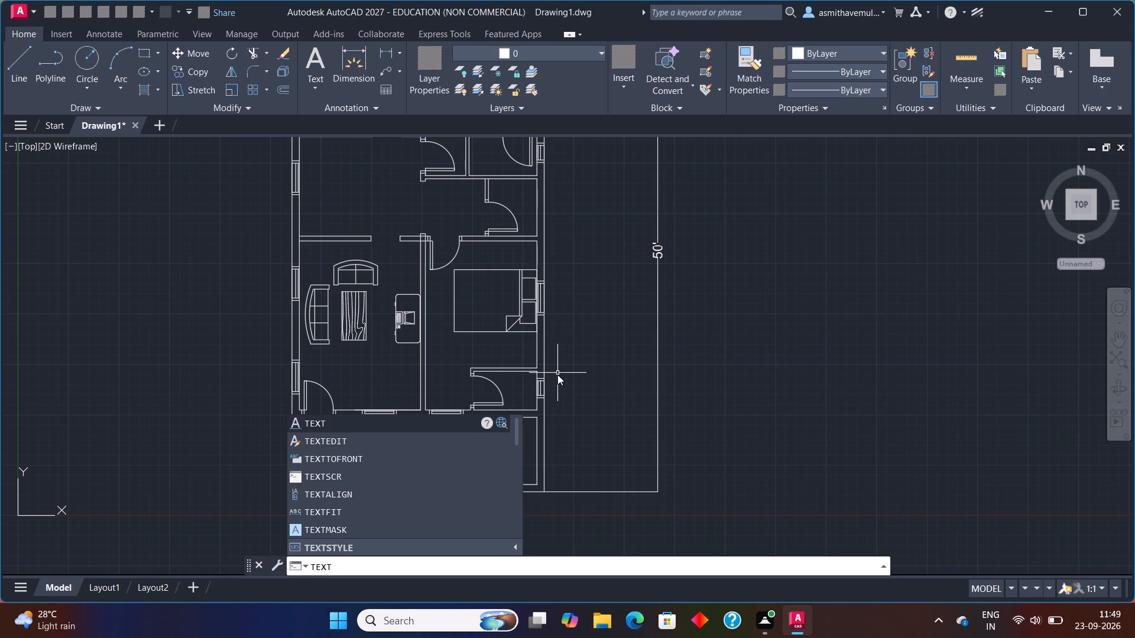
left_click(431, 416)
left_click(728, 317)
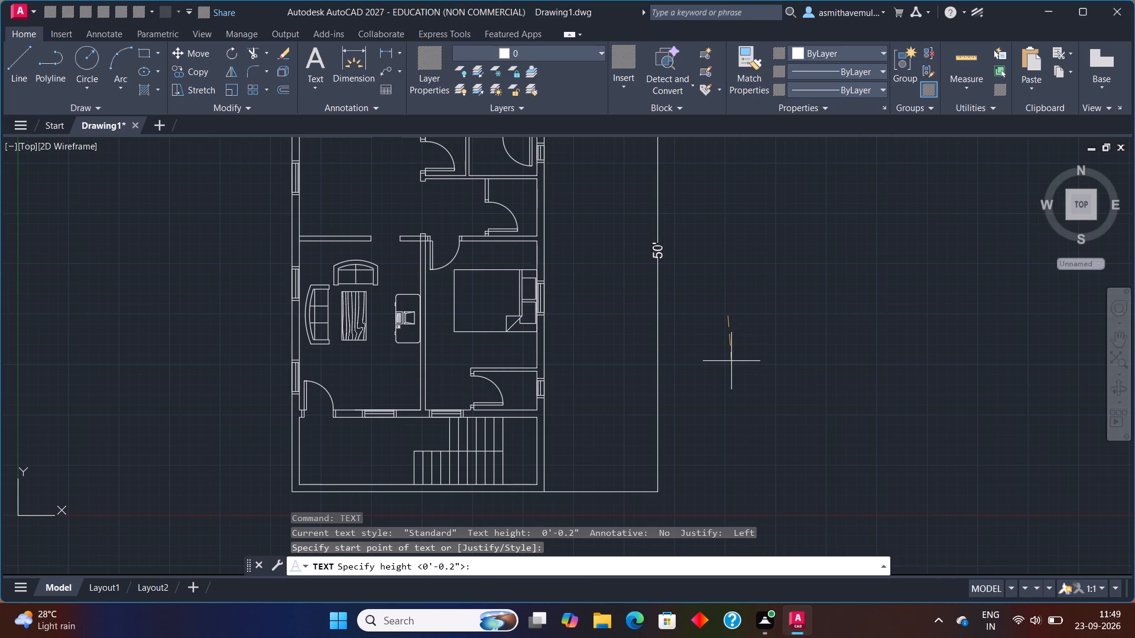
key("6")
key("shift+quotedbl")
key("Return")
key("0")
key("Return")
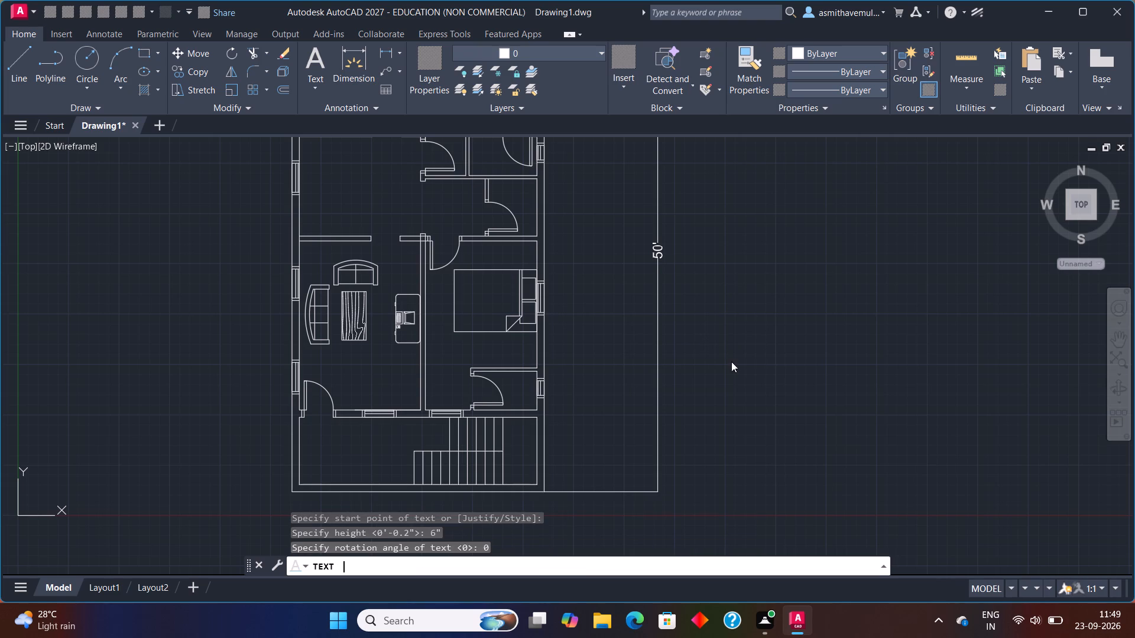
left_click_drag(342, 425, 342, 431)
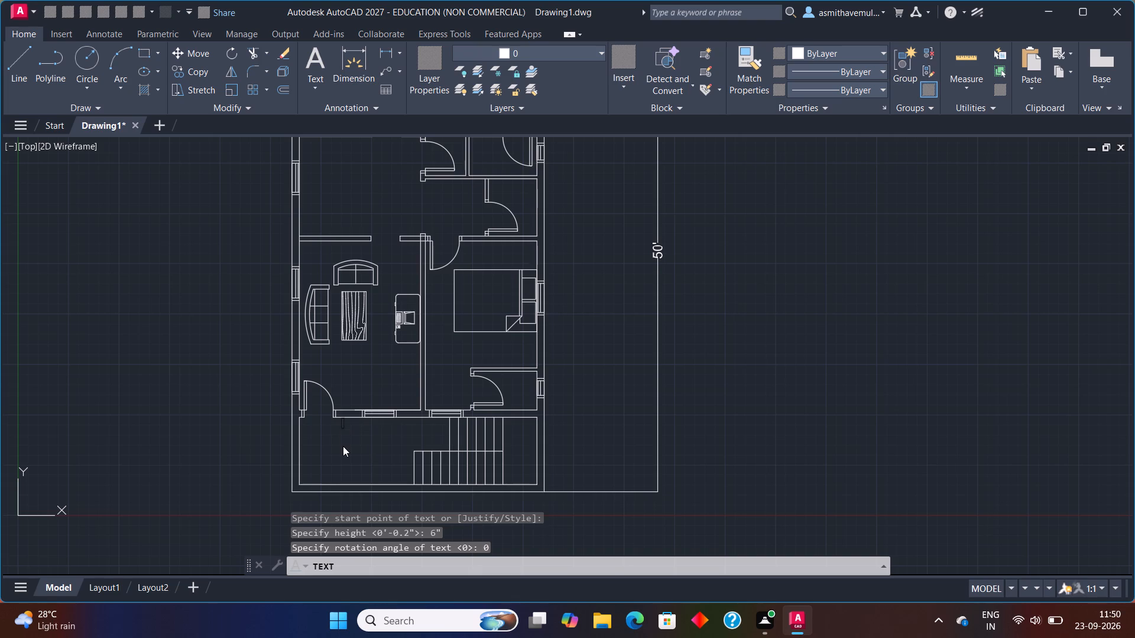
left_click(342, 445)
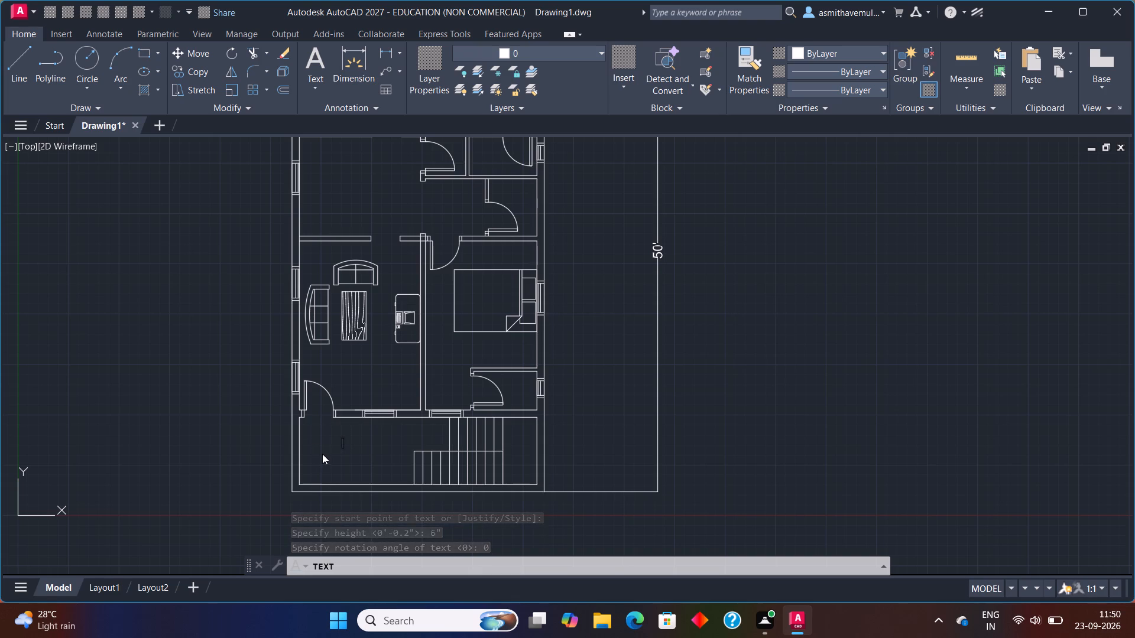
left_click(324, 449)
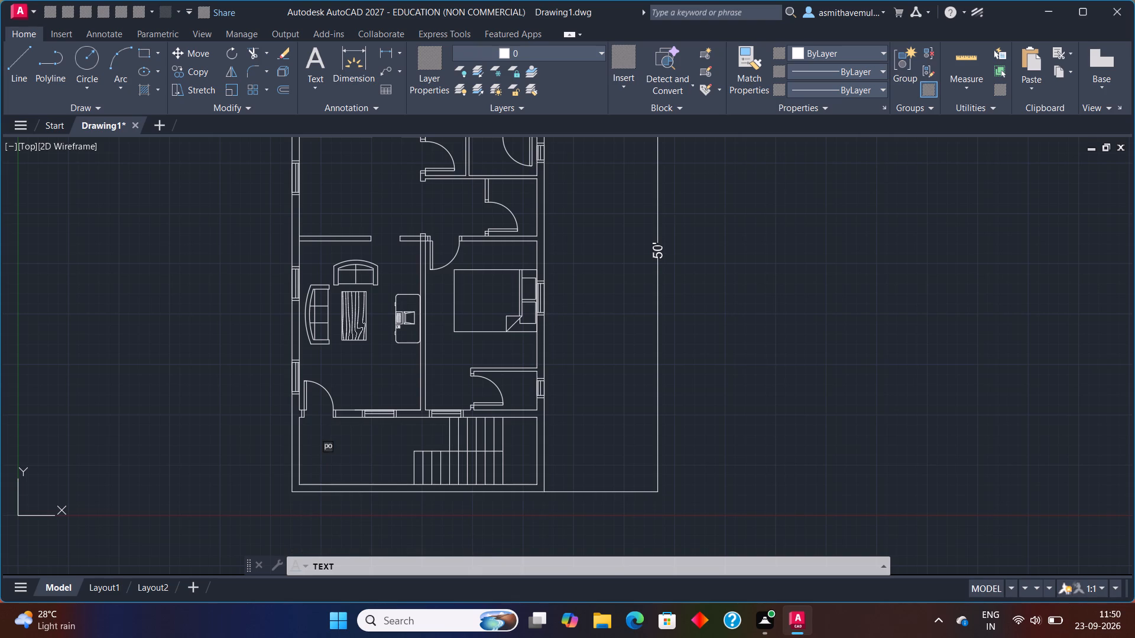
key("BackSpace")
key("BackSpace")
key("BackSpace")
key("h")
key("Return")
Add the size line 10'6"X6'6" beneath the PORCH label.
scroll(350, 461, "up", 2)
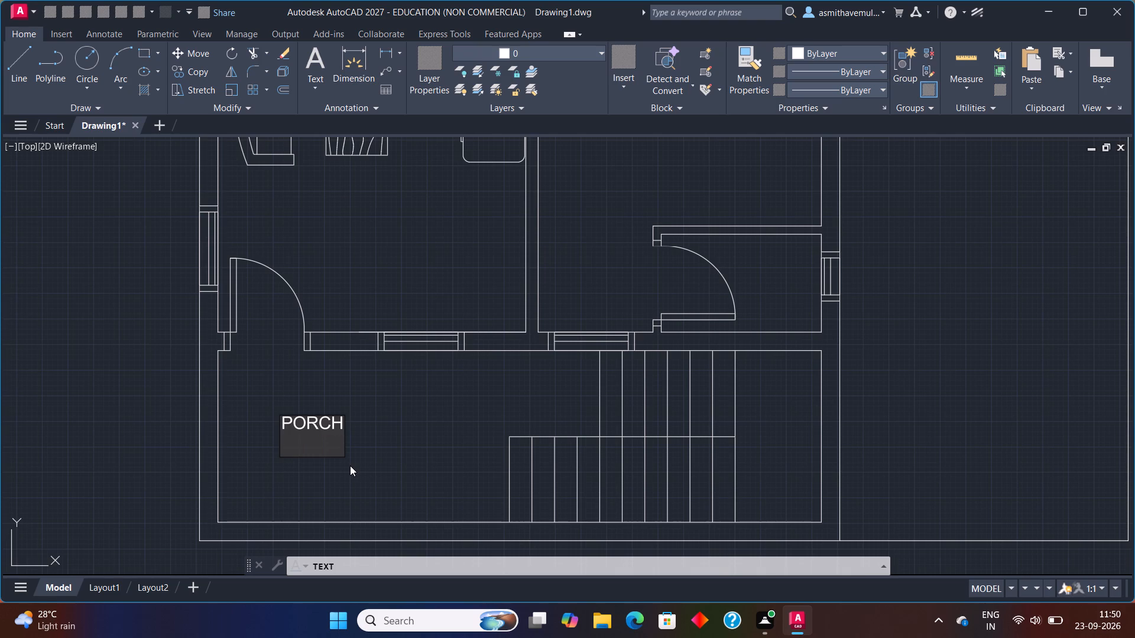
type("10;6")
key("BackSpace")
key("BackSpace")
type("'6\"")
key("x")
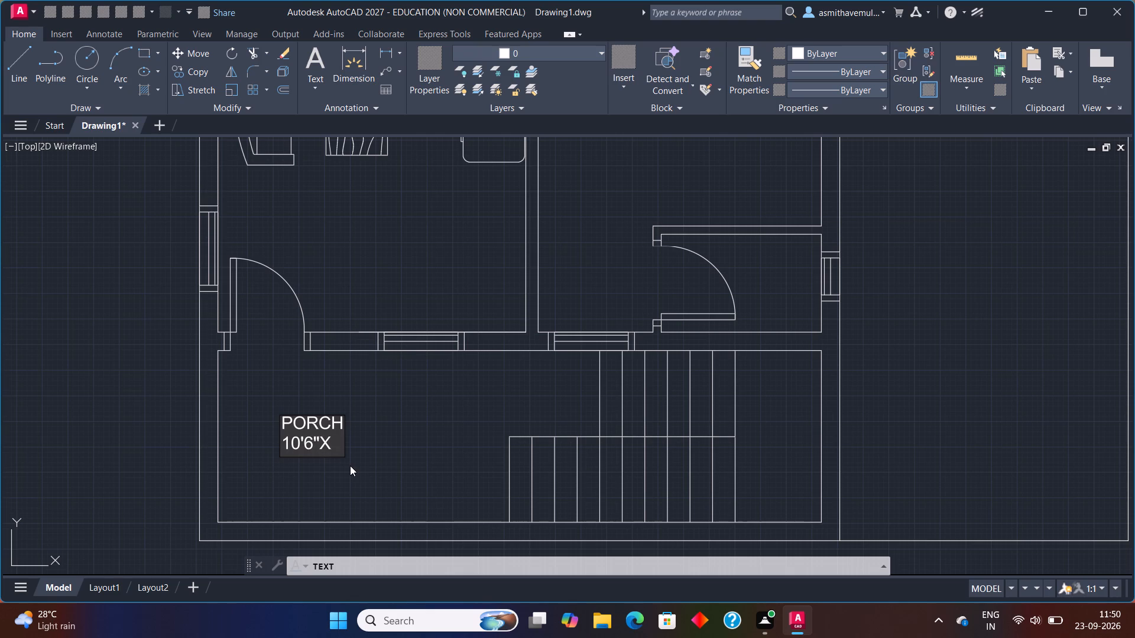
type("6'6\"")
Label the room with the sofas LIVING ROOM, with 12'6"X17'6" on a second line, near its entrance door.
left_click(307, 213)
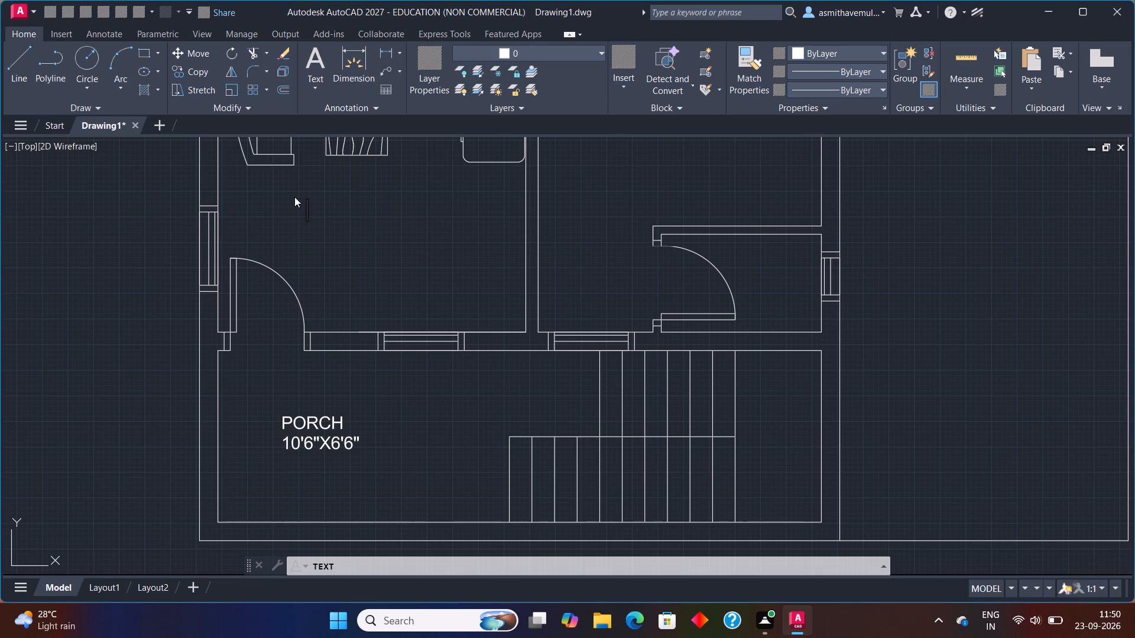
type("LIVI")
type("NG")
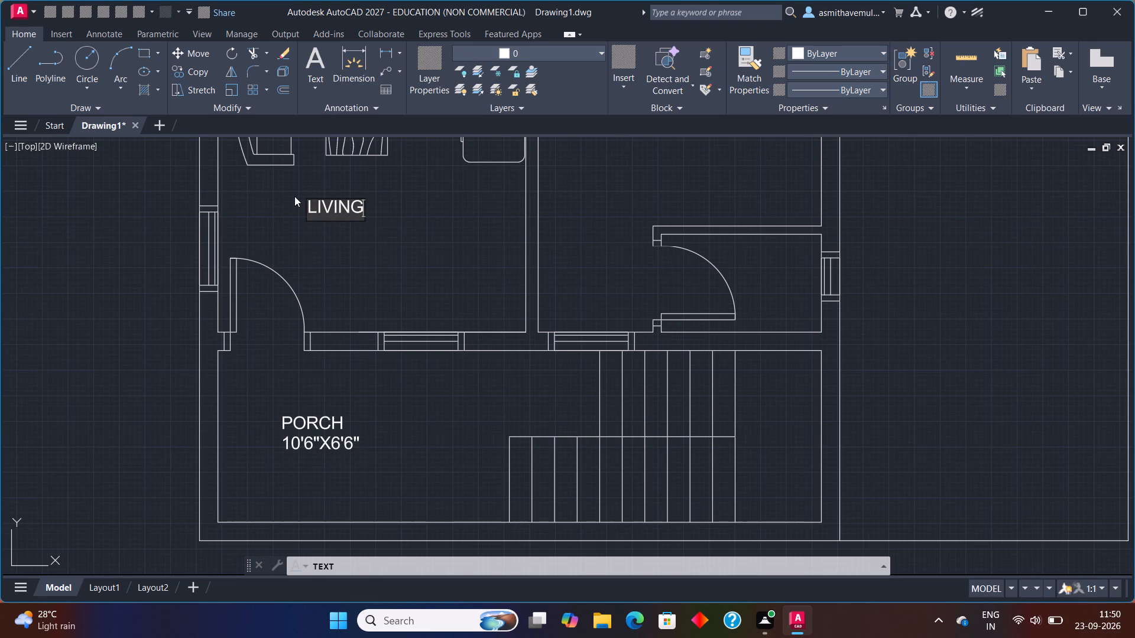
key("space")
type("ROOM")
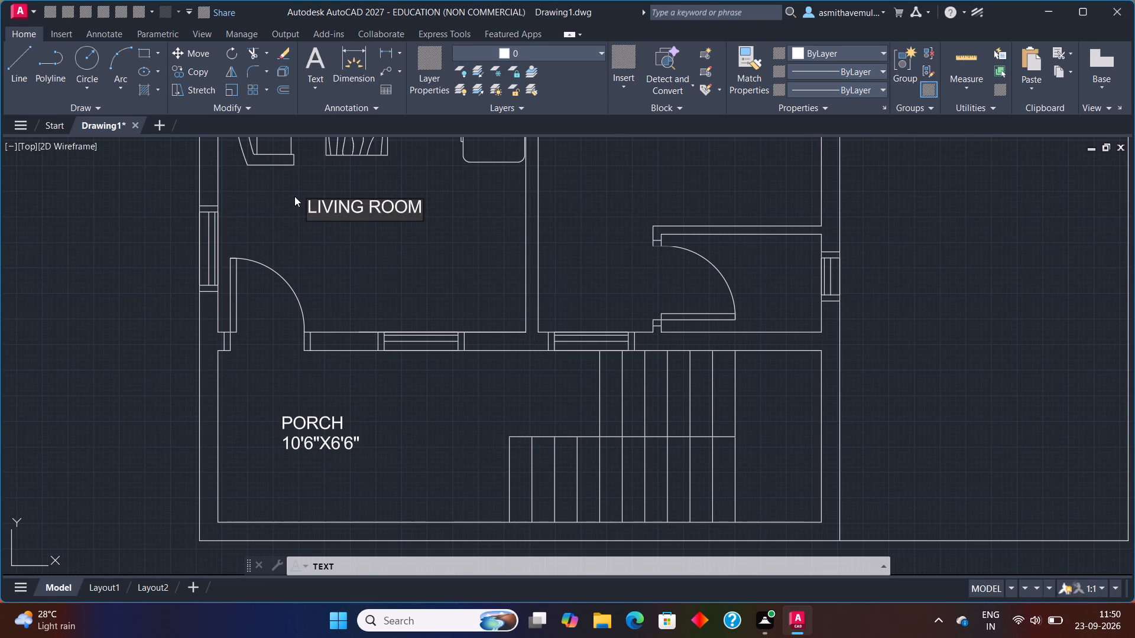
key("Return")
type("12'6\"X")
type("17")
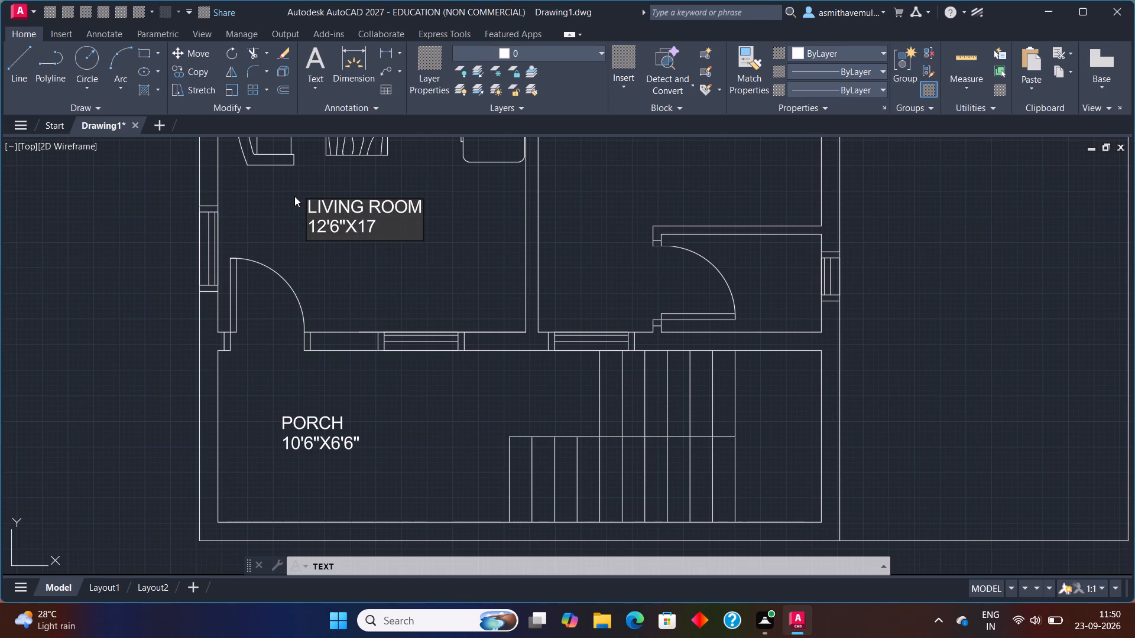
type("'6\"")
Label the small room above the stairs TOILET, with 6'6"X4' on a second line, beside its door swing.
left_click(744, 259)
left_click(746, 267)
key("t")
type("OILET")
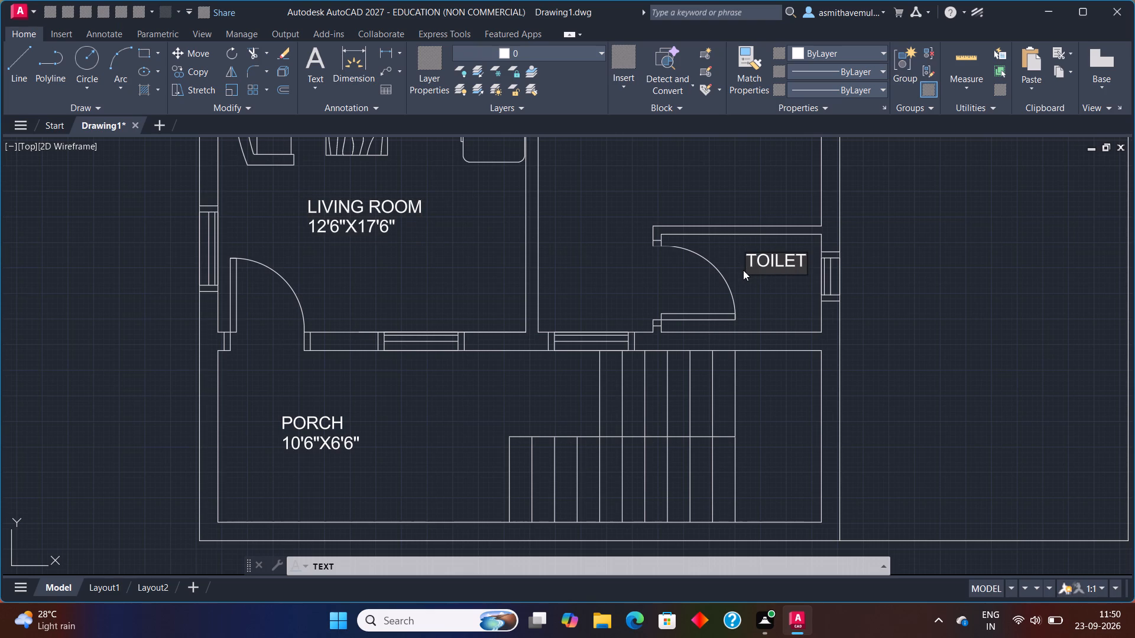
key("Return")
type("6'6\"X")
key("4")
key("apostrophe")
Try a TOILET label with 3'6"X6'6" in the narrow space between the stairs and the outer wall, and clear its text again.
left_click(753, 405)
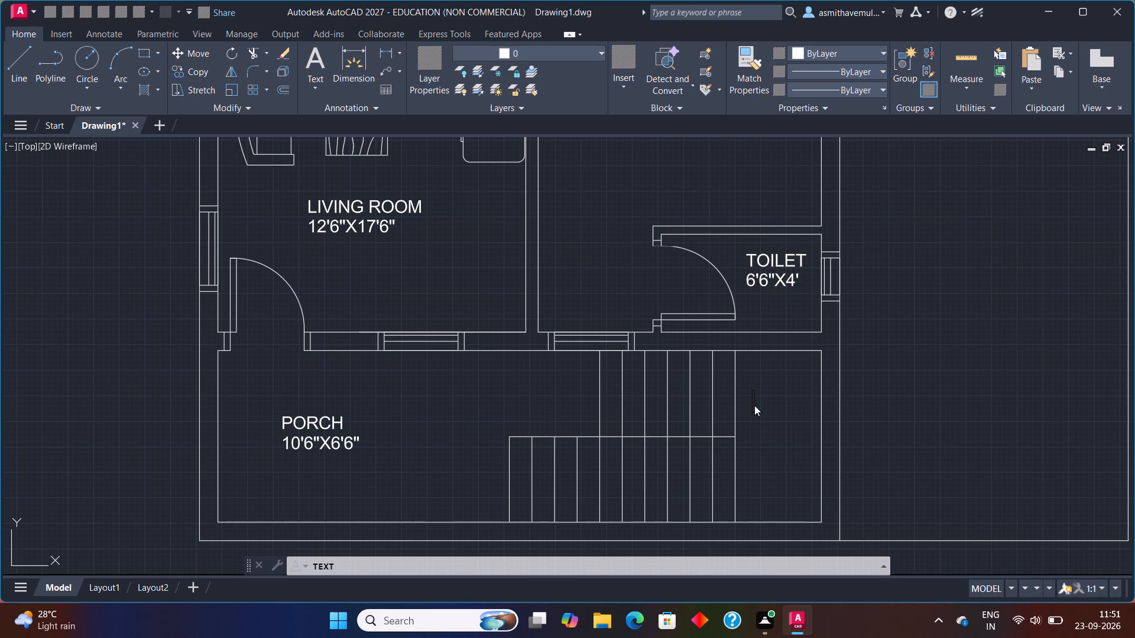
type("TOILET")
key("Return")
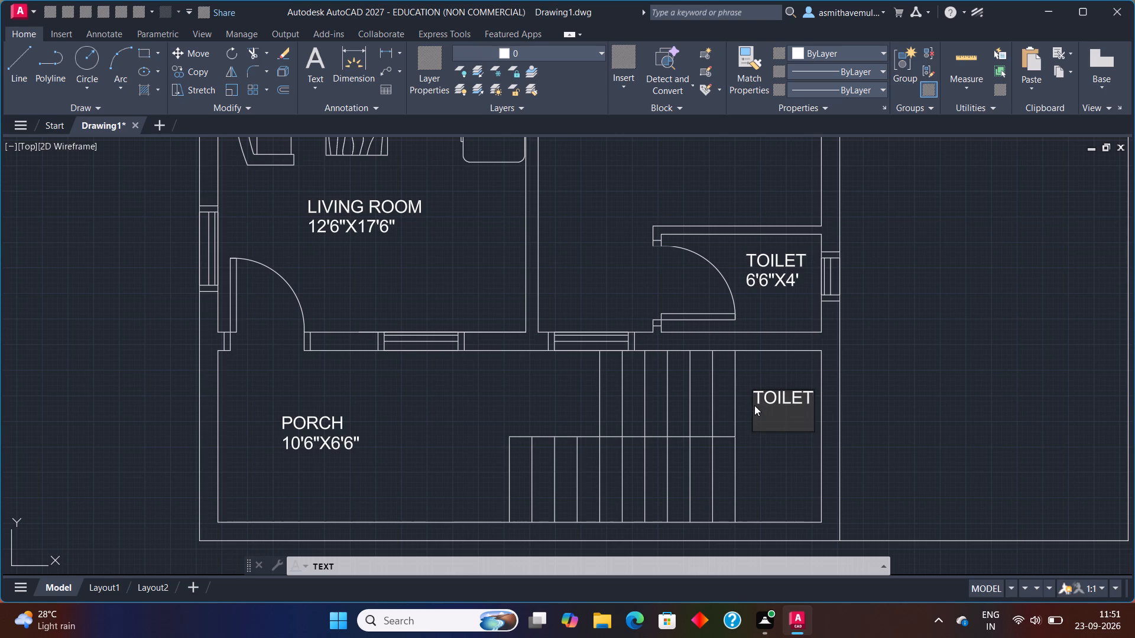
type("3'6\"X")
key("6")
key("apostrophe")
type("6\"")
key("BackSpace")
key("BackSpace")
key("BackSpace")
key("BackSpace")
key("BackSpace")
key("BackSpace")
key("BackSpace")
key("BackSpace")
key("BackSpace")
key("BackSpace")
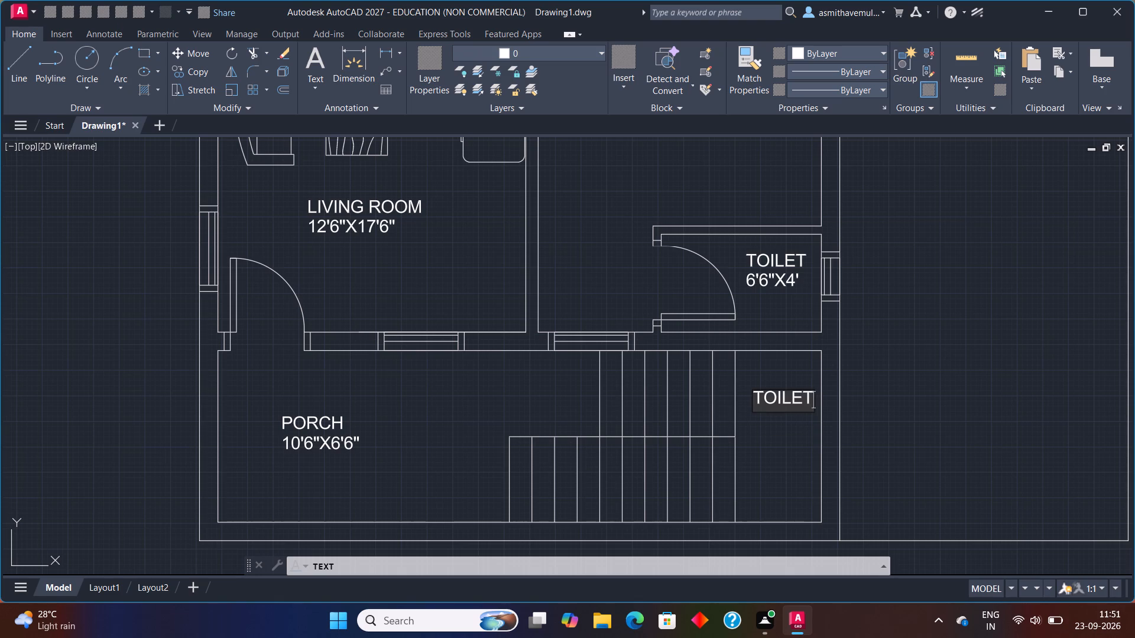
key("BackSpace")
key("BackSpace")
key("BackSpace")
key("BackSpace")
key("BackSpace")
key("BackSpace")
Label the narrow space between the stairs and the outer wall TOILET, with 3'6"X6'6" on a second line.
left_click(748, 404)
type("TOILET")
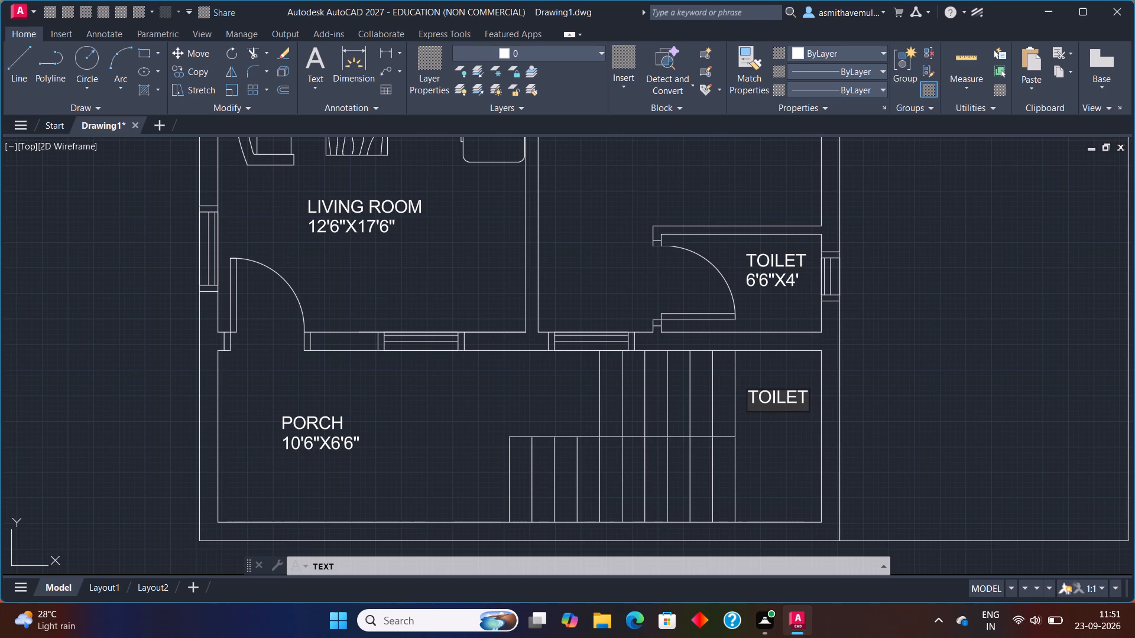
key("Return")
type("3'6\"X")
type("6'6\"")
Label the room beside the living room BED ROOM, with 11'3"X13' on a second line, just below its bed.
middle_click_drag(701, 193, 672, 381)
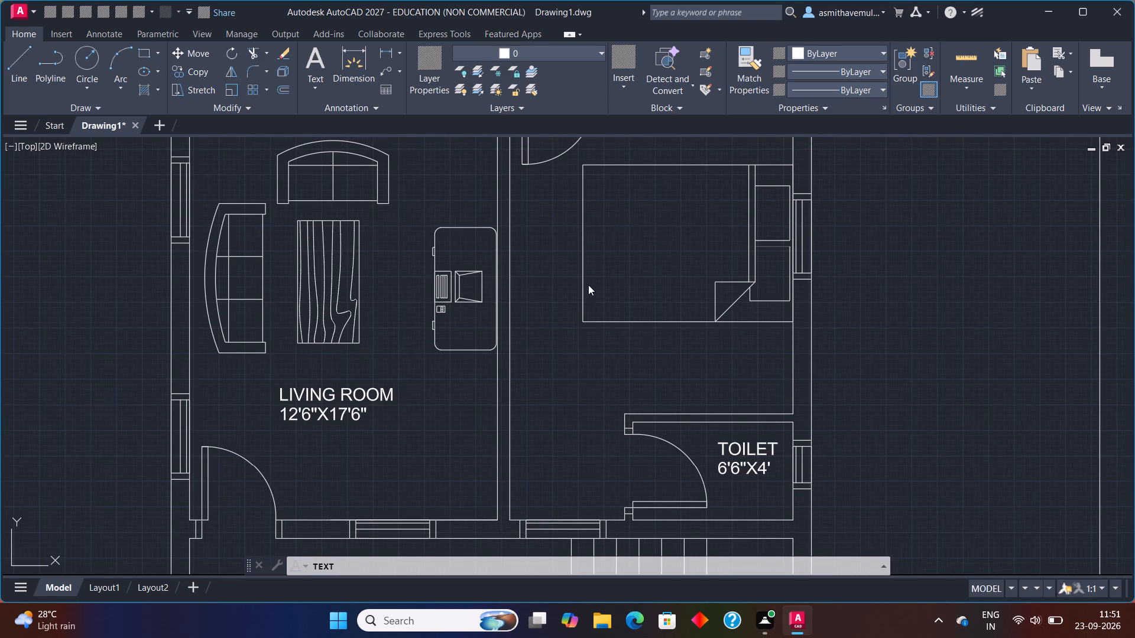
scroll(625, 211, "down", 1)
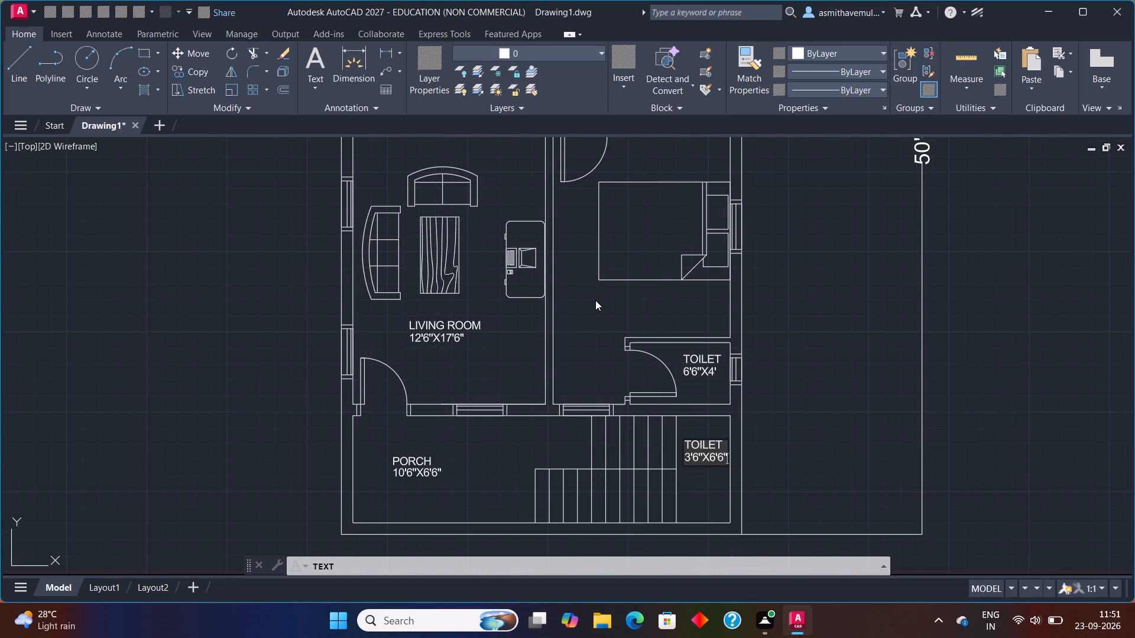
left_click(574, 295)
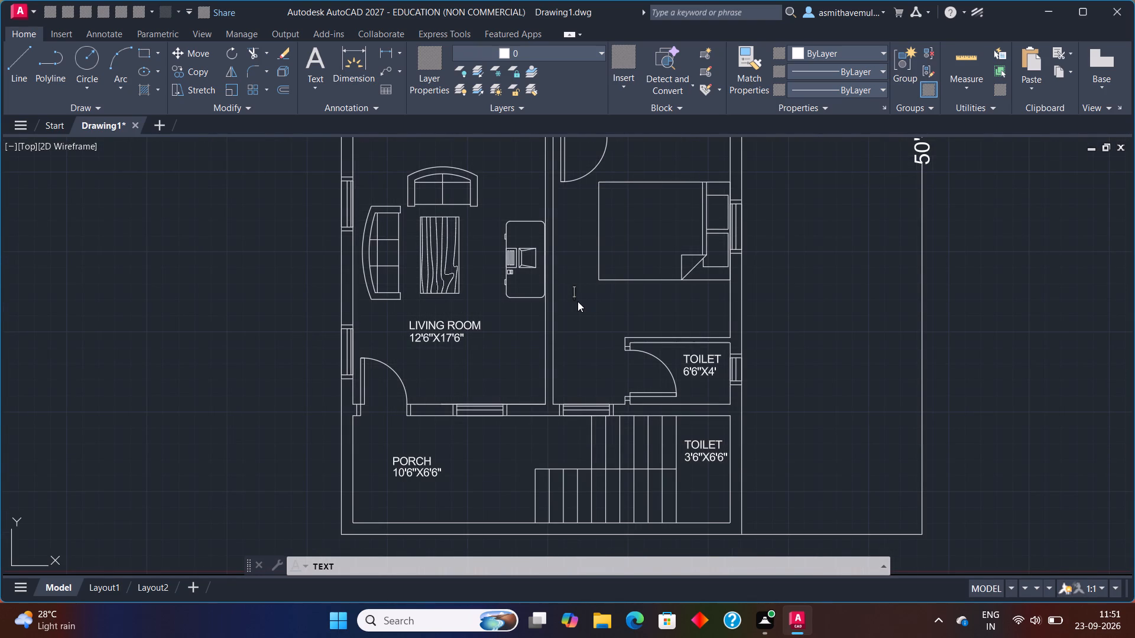
left_click(578, 301)
left_click(610, 295)
middle_click_drag(637, 232, 620, 327)
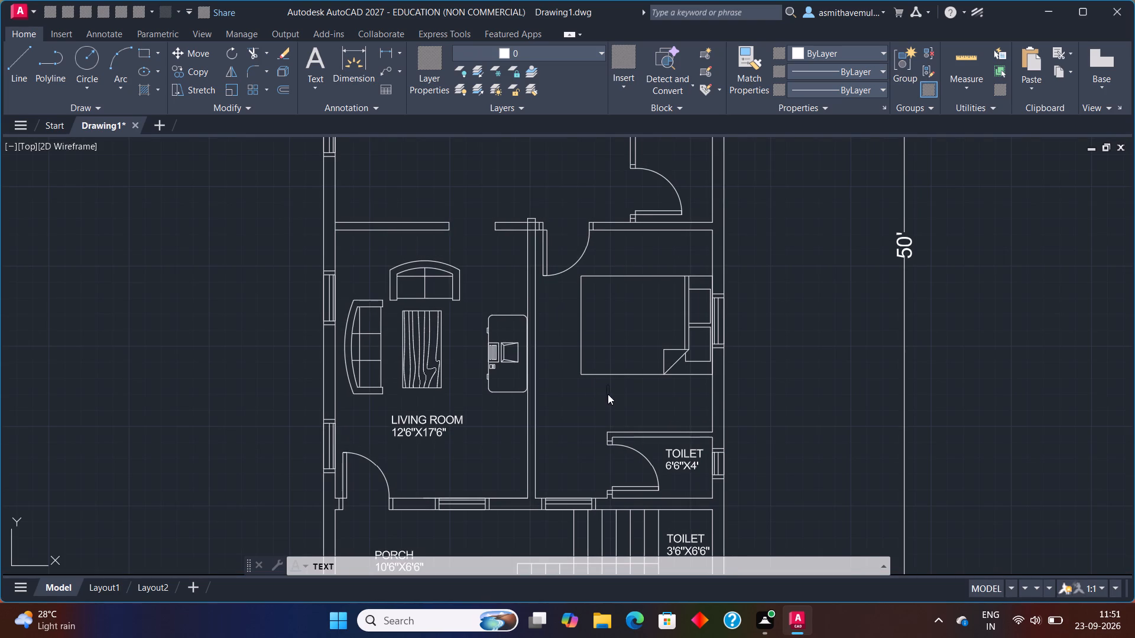
left_click(608, 395)
type("BED")
key("space")
type("ROOM")
key("Return")
type("11'3\"X")
type("13'")
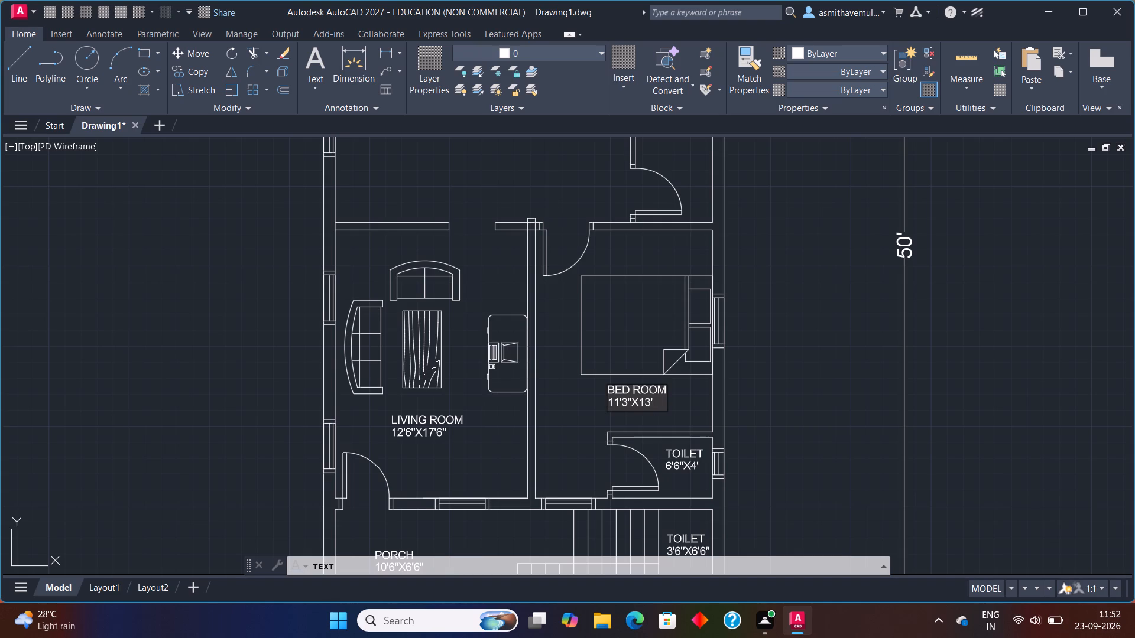
Label the small room above that bedroom POOJA, with 5'X6'3" on a second line, above its door swing.
middle_click_drag(638, 329, 638, 356)
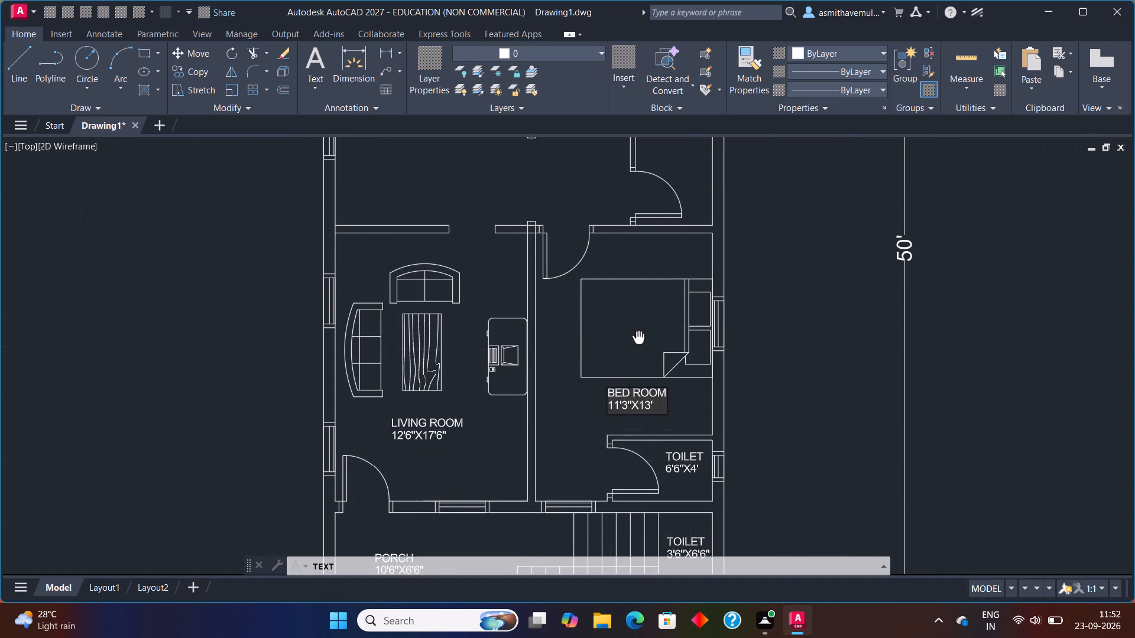
middle_click_drag(638, 356, 621, 416)
left_click(646, 231)
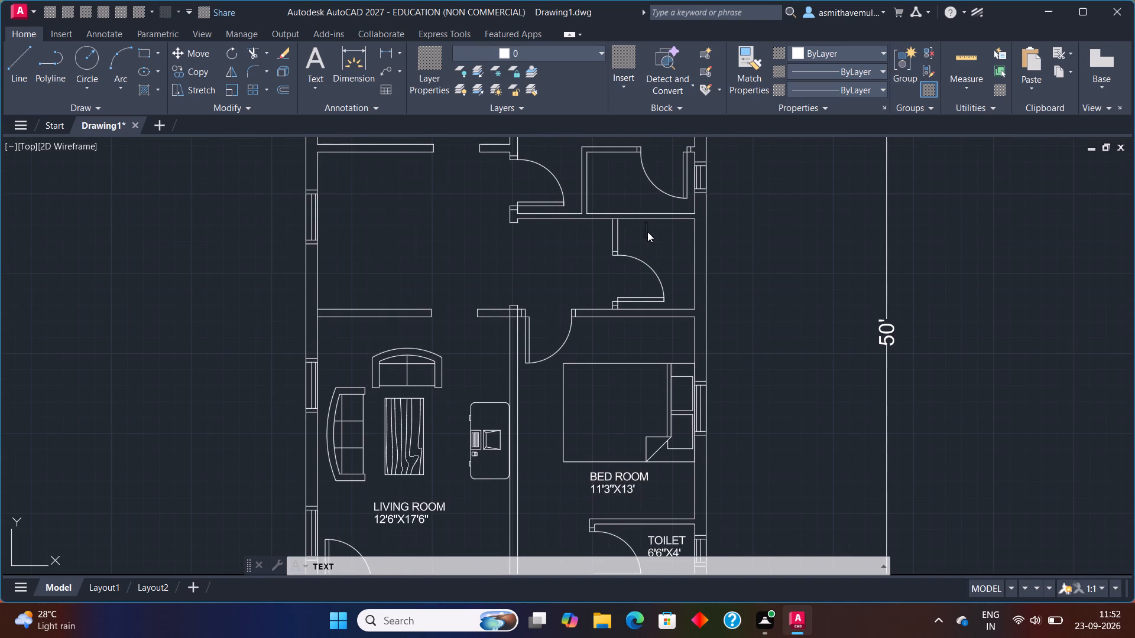
left_click(634, 234)
type("POOJA")
key("Return")
type("5'X")
type("6'")
type("3\"")
Label the small room above the pooja room TOILET, with 7'X4' on a second line, beside its door swing.
left_click(599, 170)
left_click(599, 177)
type("TO")
type("ILET")
key("Return")
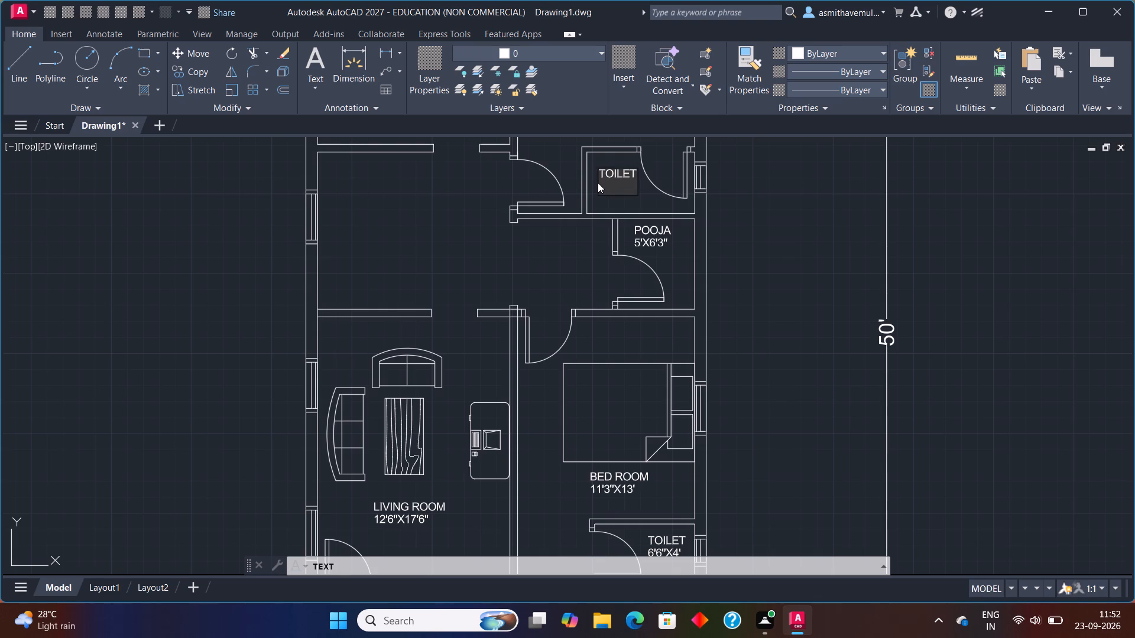
key("7")
key("apostrophe")
type("X4'")
Label the bedroom next to the kitchen BED ROOM, with 11'3"X12' on a second line, just below its bed.
middle_click_drag(599, 183, 609, 400)
left_click(602, 331)
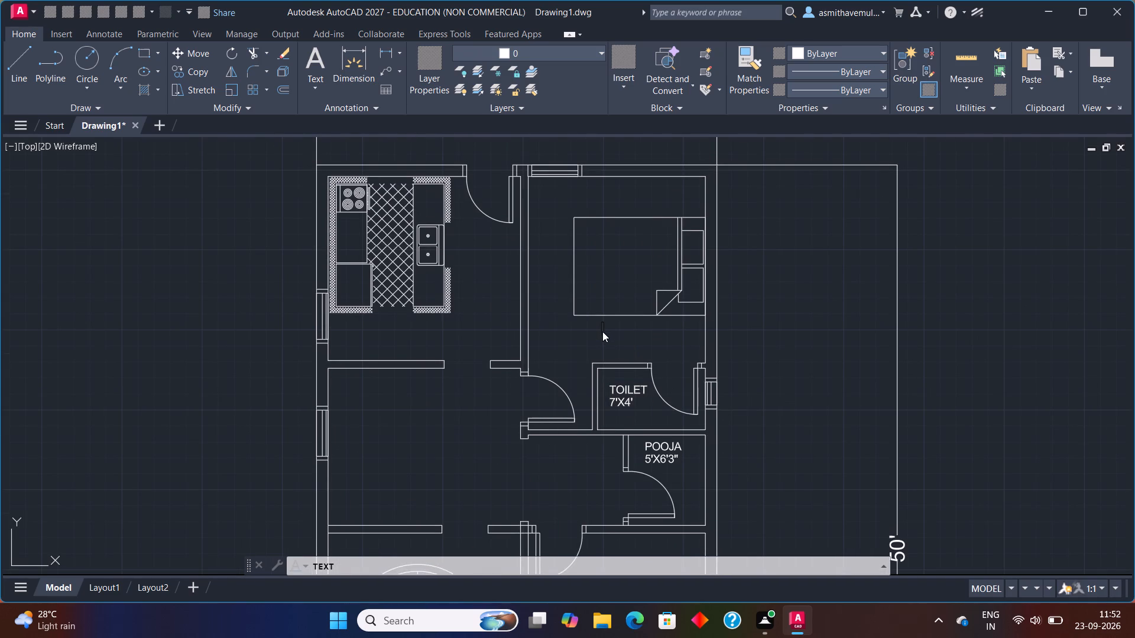
key("b")
type("ED ROOM")
key("Return")
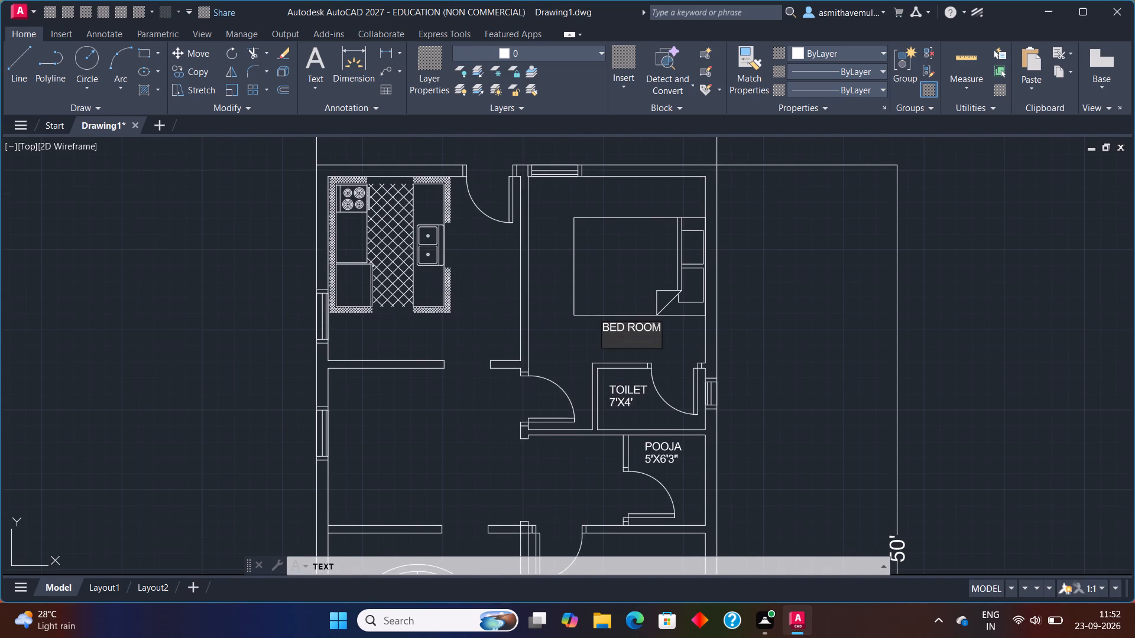
type("11'3\"")
key("x")
type("12'")
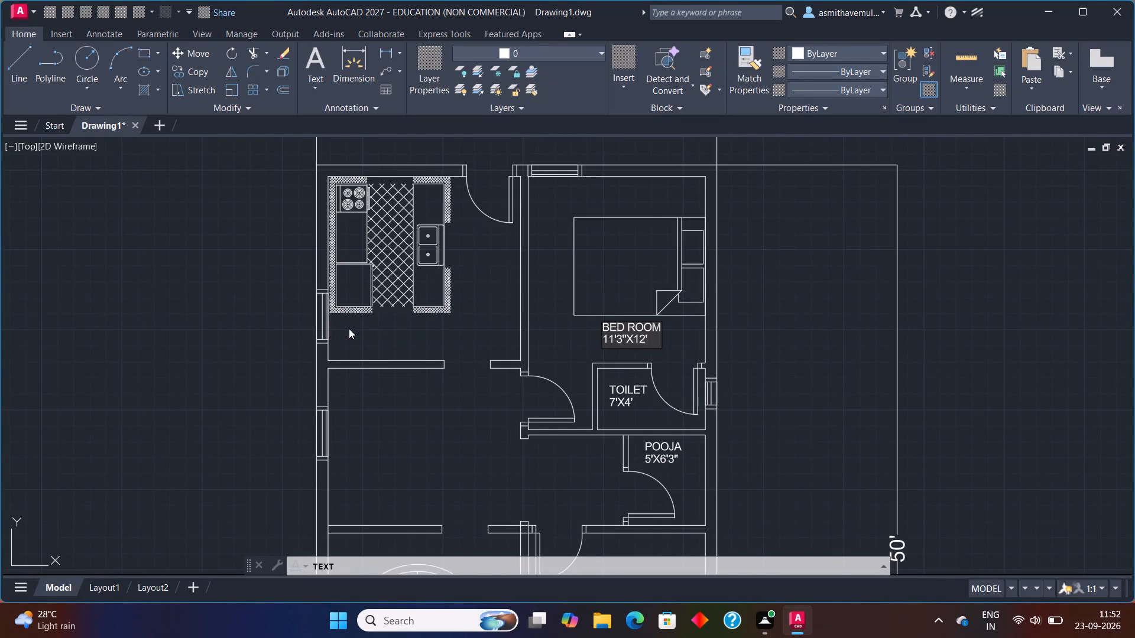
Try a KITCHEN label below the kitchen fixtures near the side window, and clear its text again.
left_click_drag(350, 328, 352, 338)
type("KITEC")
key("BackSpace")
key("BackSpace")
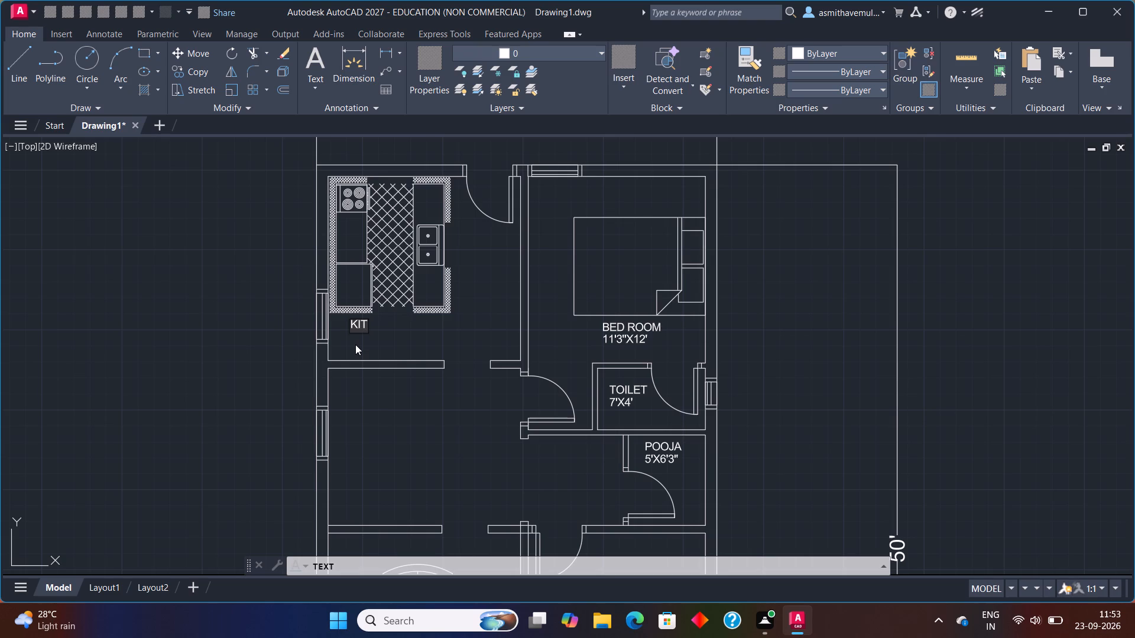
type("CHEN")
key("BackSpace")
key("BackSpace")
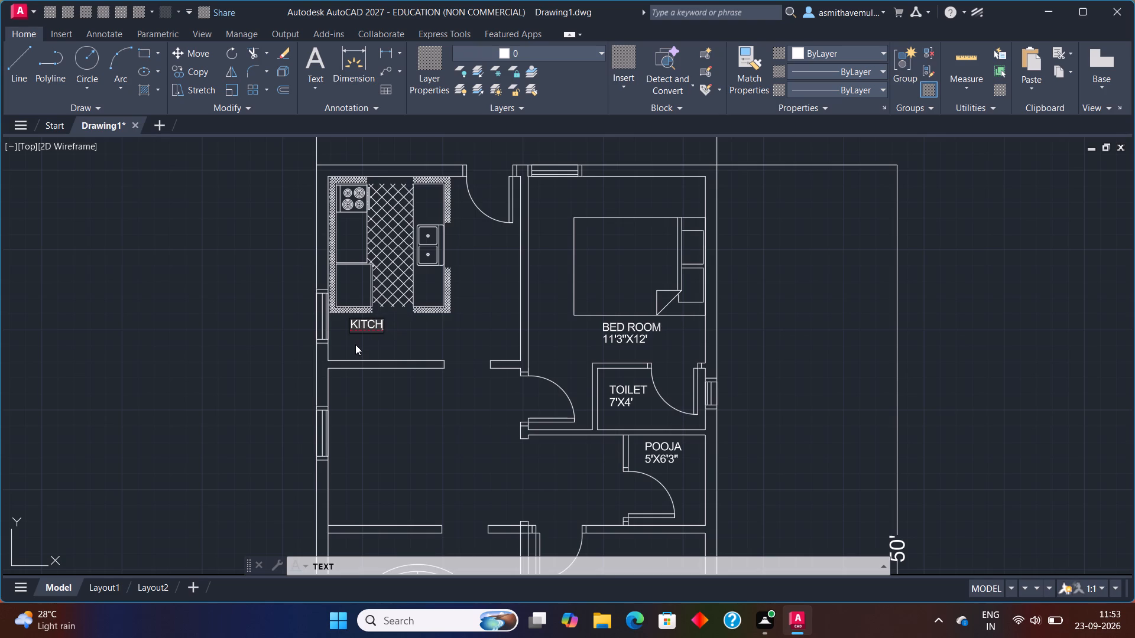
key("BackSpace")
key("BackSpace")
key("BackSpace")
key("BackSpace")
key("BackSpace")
Label the kitchen KITCHEN, with 12'6"X12' on a second line, just below the kitchen fixtures.
left_click(390, 326)
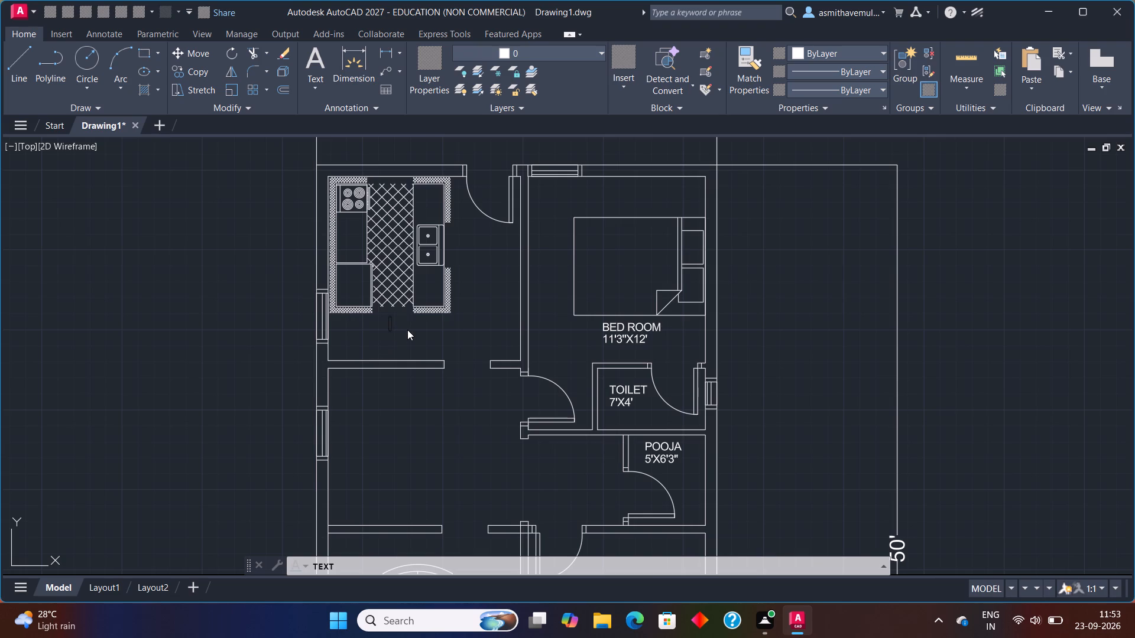
left_click(398, 334)
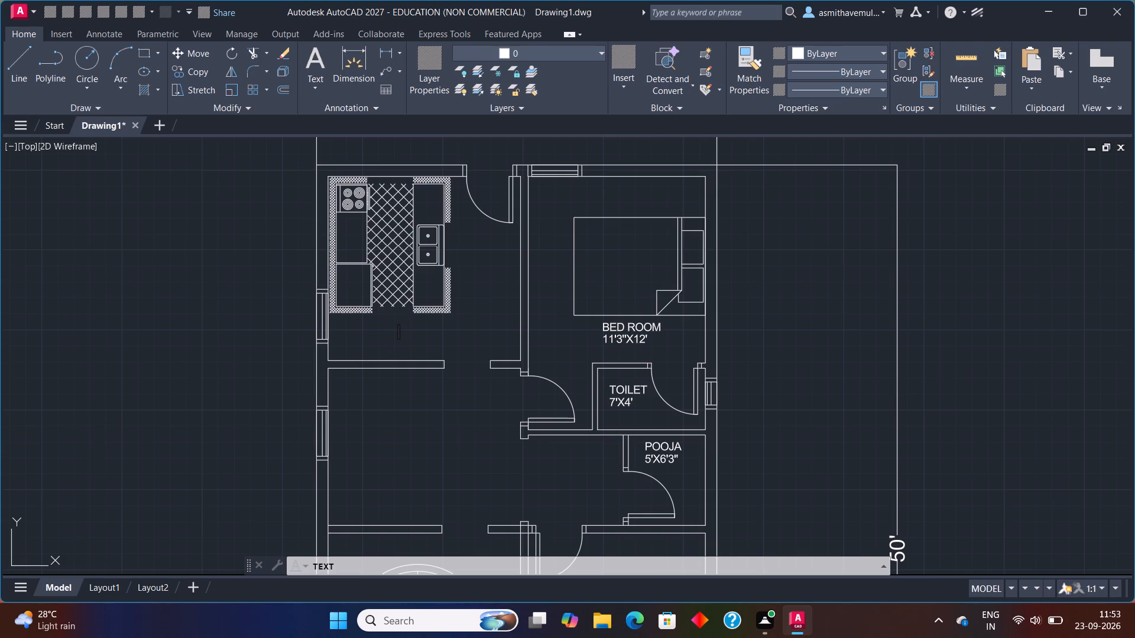
left_click(393, 327)
left_click(392, 330)
key("l")
key("backslash")
key("BackSpace")
key("BackSpace")
type("KITCHEN")
key("Return")
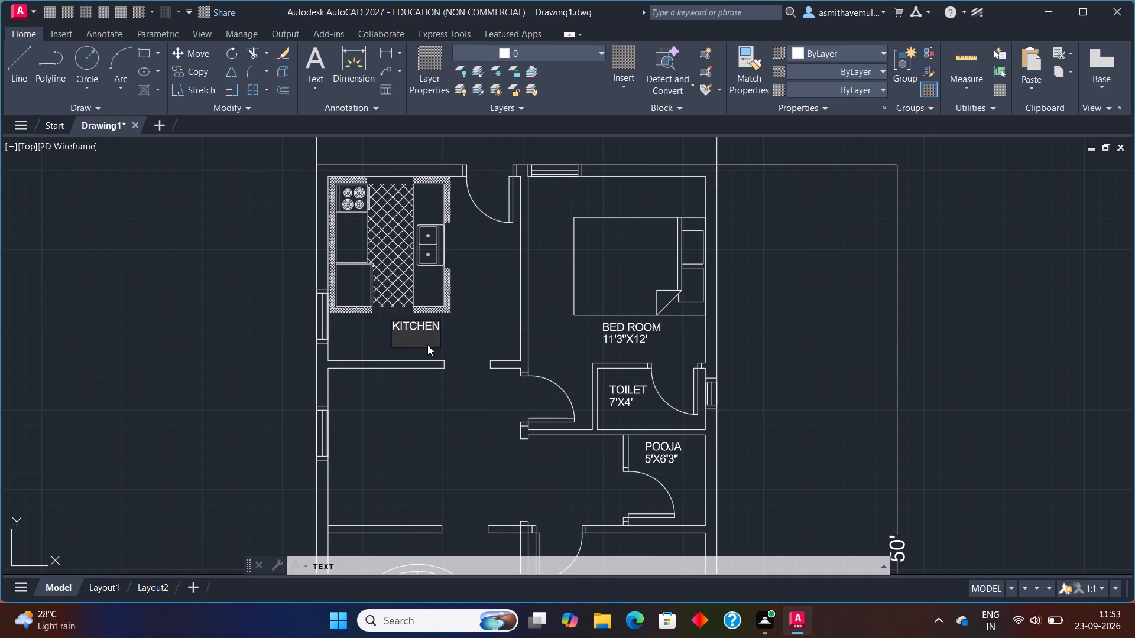
type("12")
type("'6\"")
key("x")
type("12'")
Label the room between the kitchen and the living room DINING, with 12'6"X10'3" on a second line, and finish the text.
left_click(397, 441)
left_click(390, 451)
type("DI")
type("NIN")
key("g")
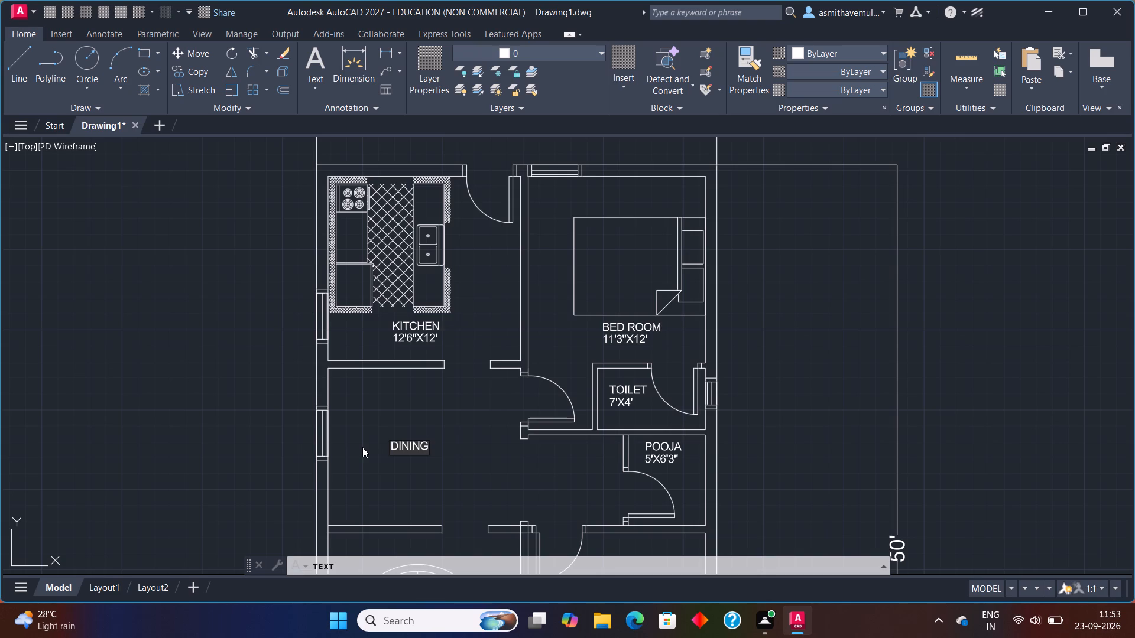
key("Return")
type("12")
key("apostrophe")
key("6")
key("shift+quotedbl")
key("c")
key("BackSpace")
key("x")
type("10'3\"")
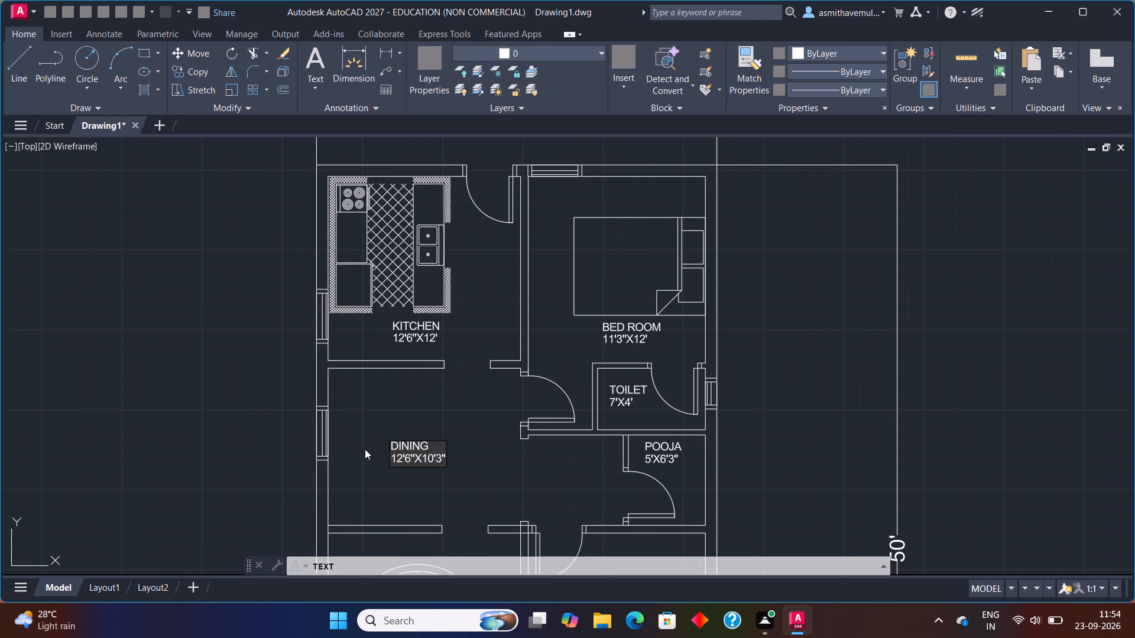
middle_click_drag(408, 501, 372, 321)
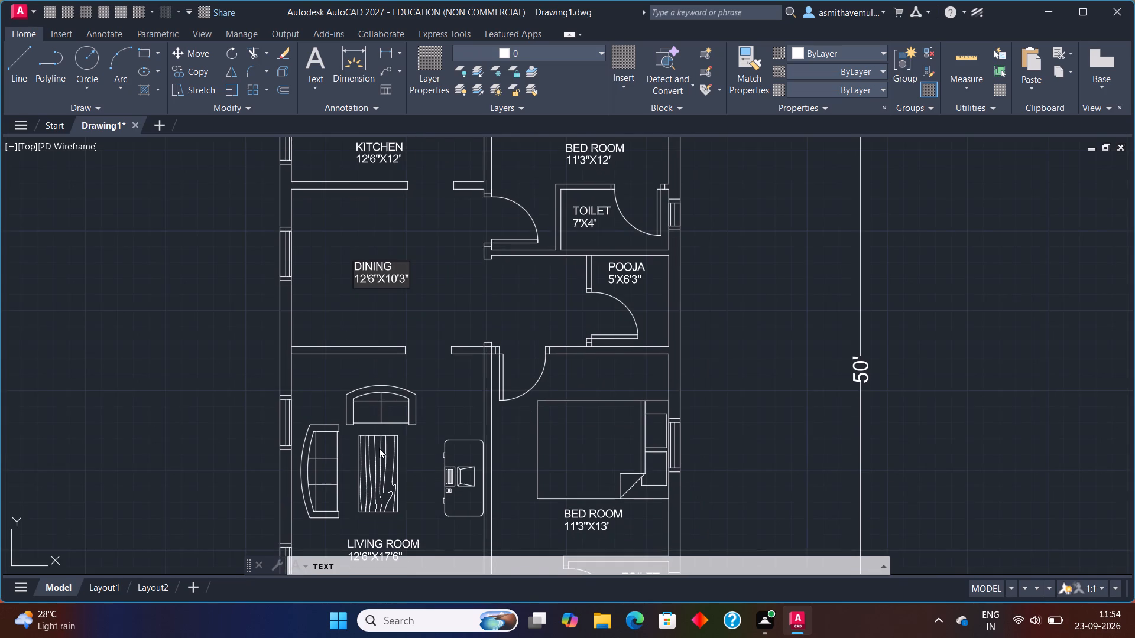
middle_click_drag(379, 448, 349, 279)
middle_click_drag(479, 394, 417, 287)
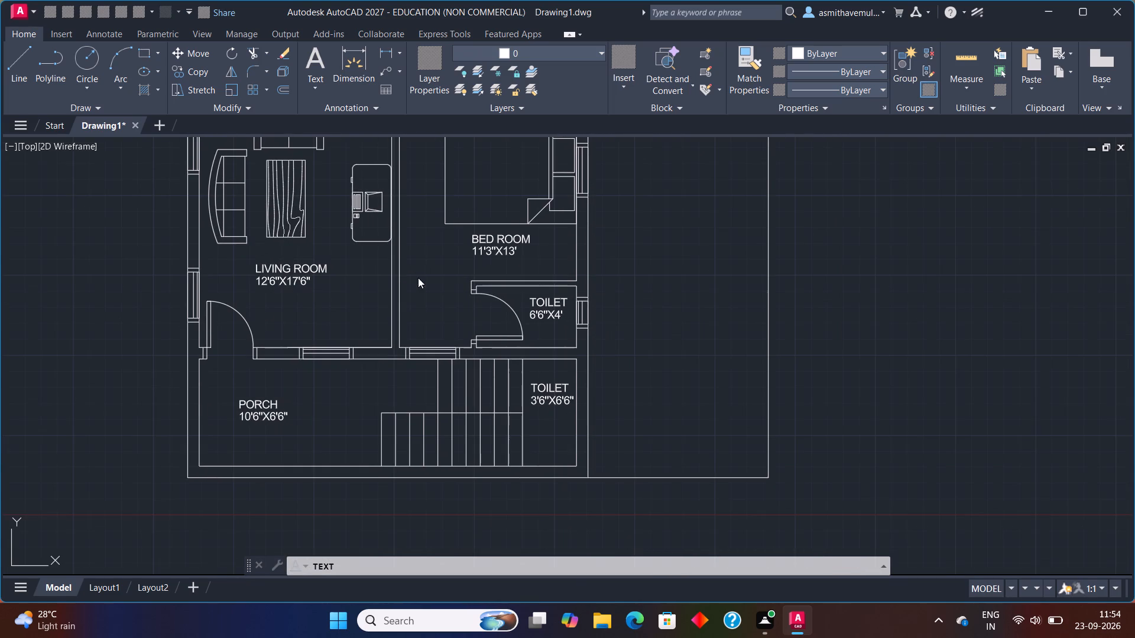
scroll(420, 276, "down", 1)
middle_click_drag(419, 255, 406, 467)
middle_click_drag(385, 316, 377, 350)
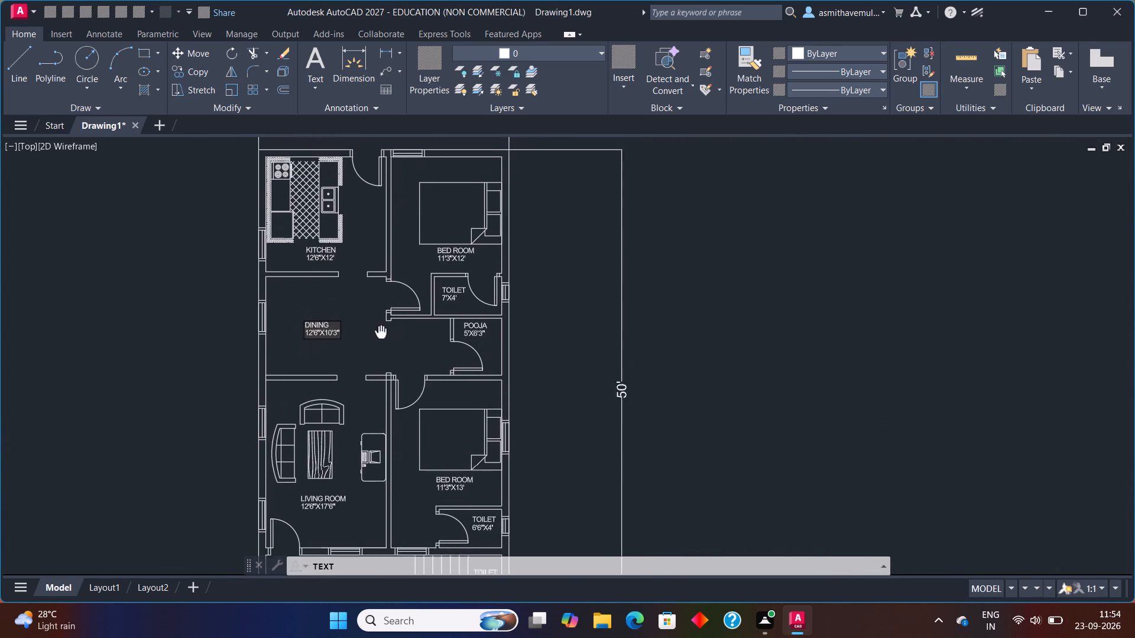
middle_click_drag(377, 350, 368, 393)
left_click(792, 301)
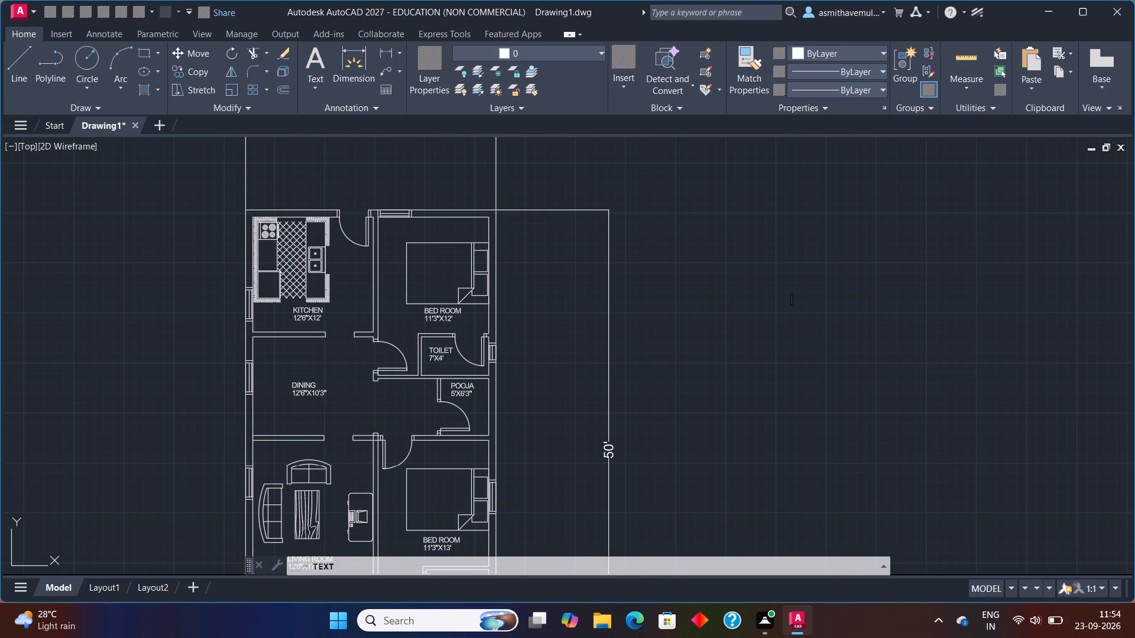
key("Escape")
Insert the Dining Set - 36 x 72 in. block from DesignCenter into the empty area beside the floor plan.
scroll(517, 396, "down", 1)
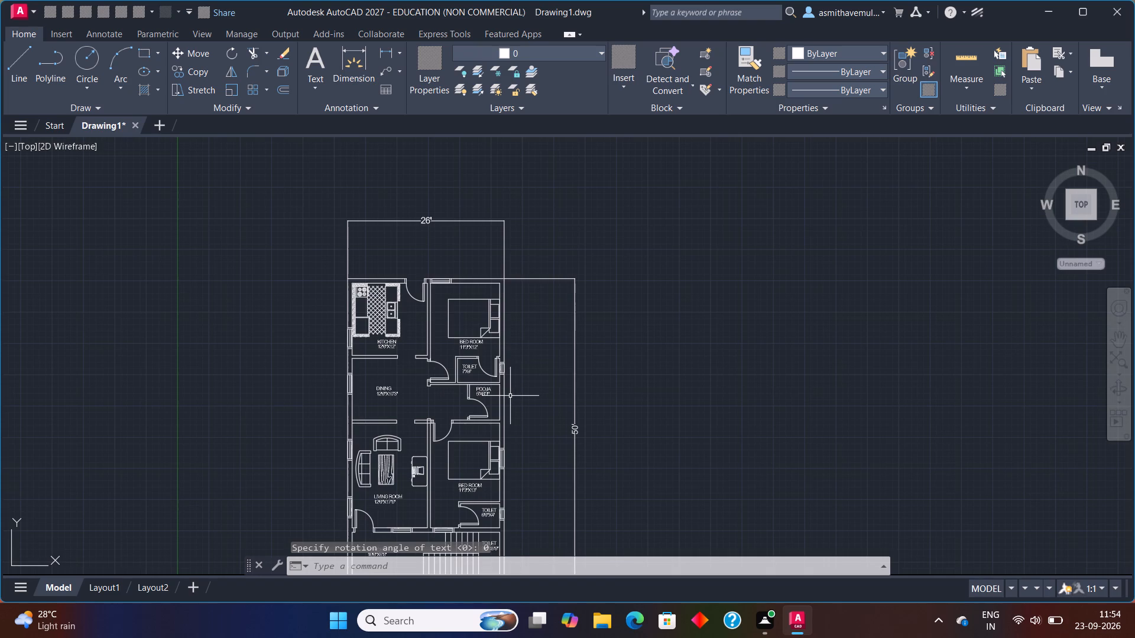
scroll(539, 373, "up", 1)
middle_click_drag(586, 395, 536, 298)
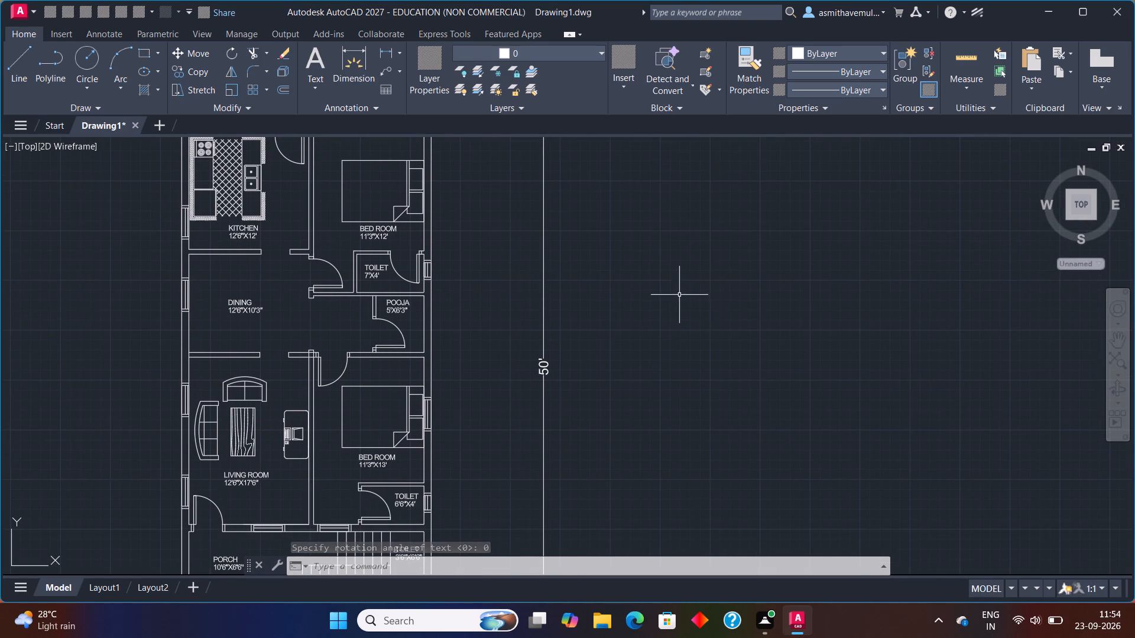
key("ctrl+2")
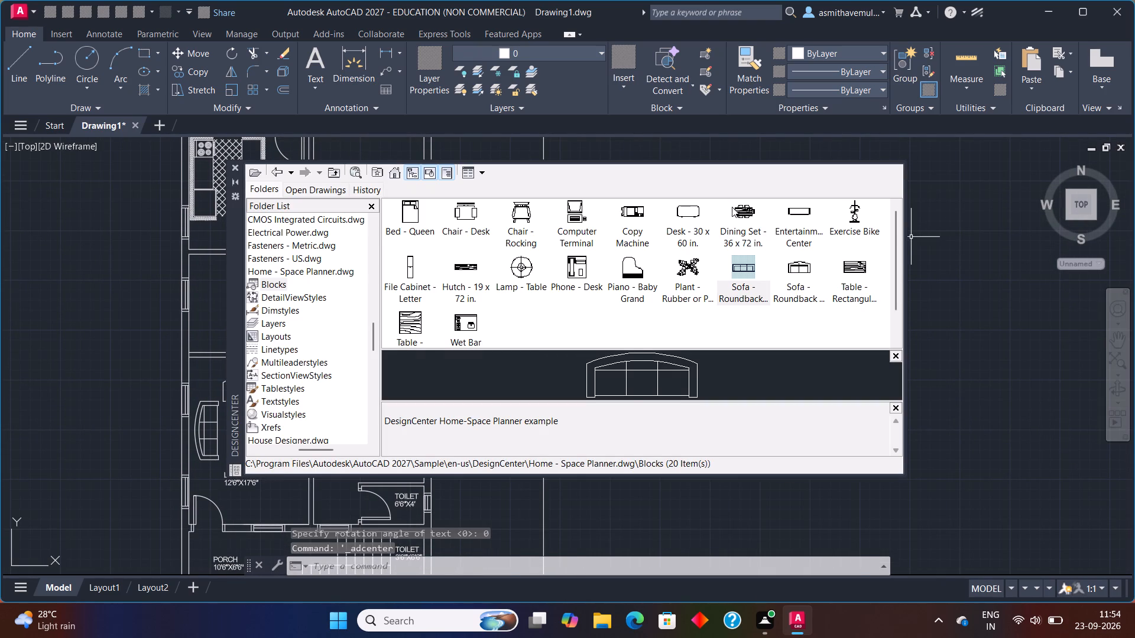
left_click_drag(732, 207, 951, 353)
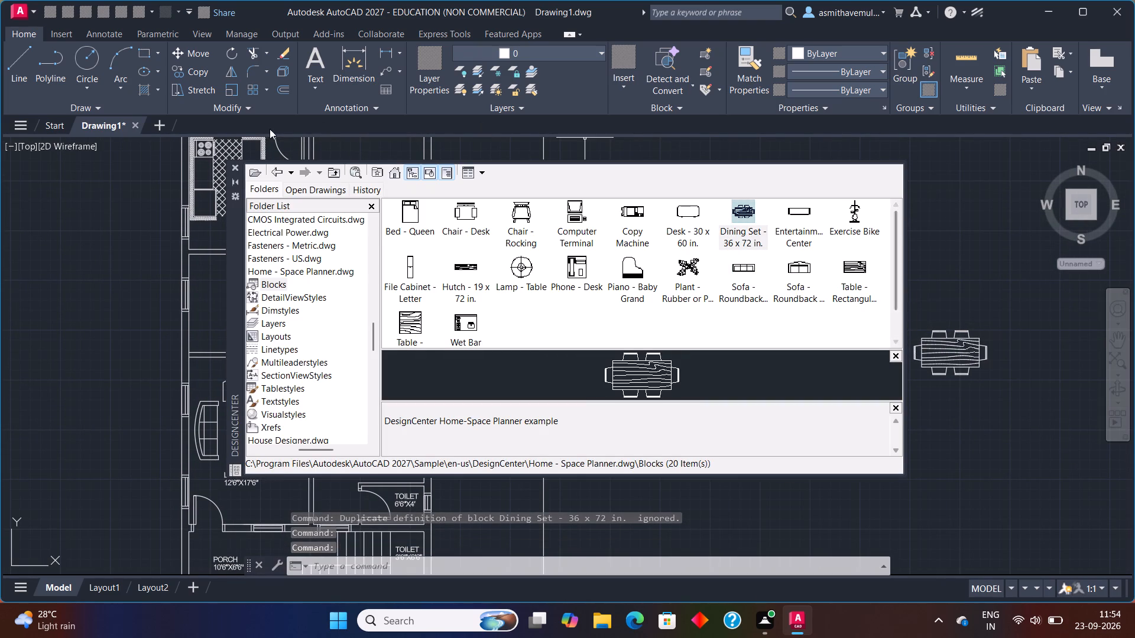
left_click(235, 165)
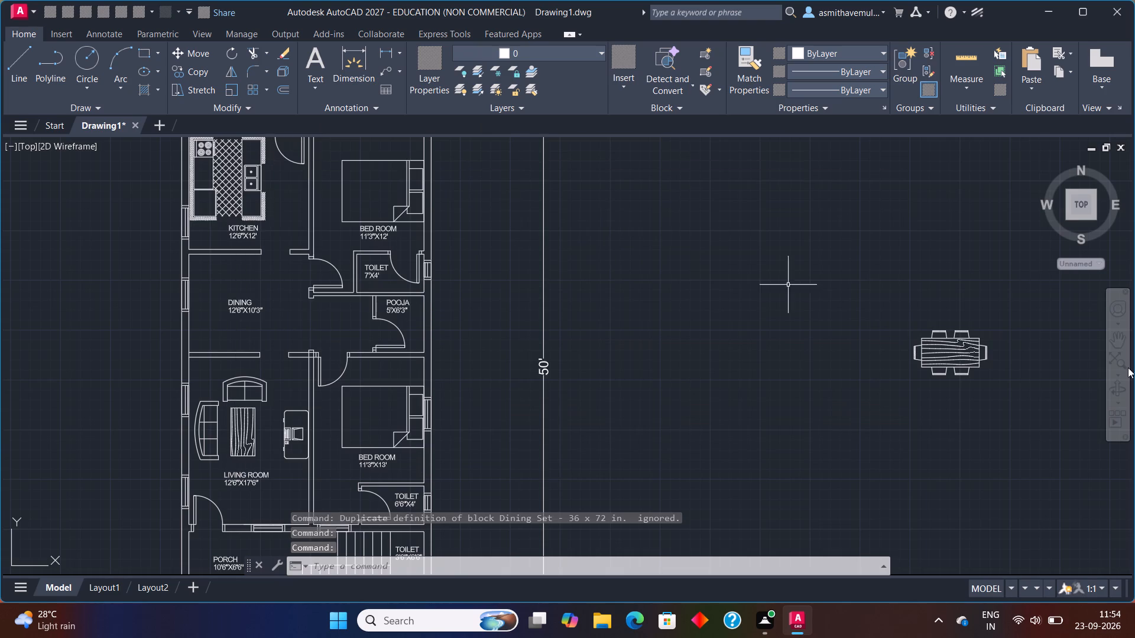
Move the dining set into the dining room, just below the kitchen wall and beside the side window.
left_click_drag(1039, 360, 953, 451)
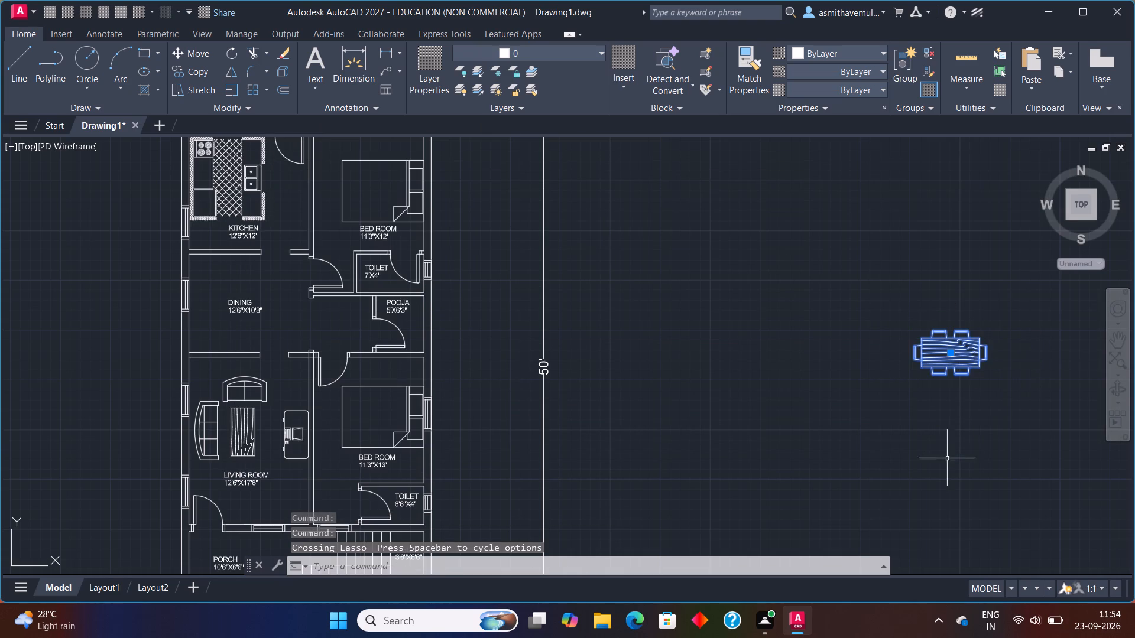
key("m")
key("Return")
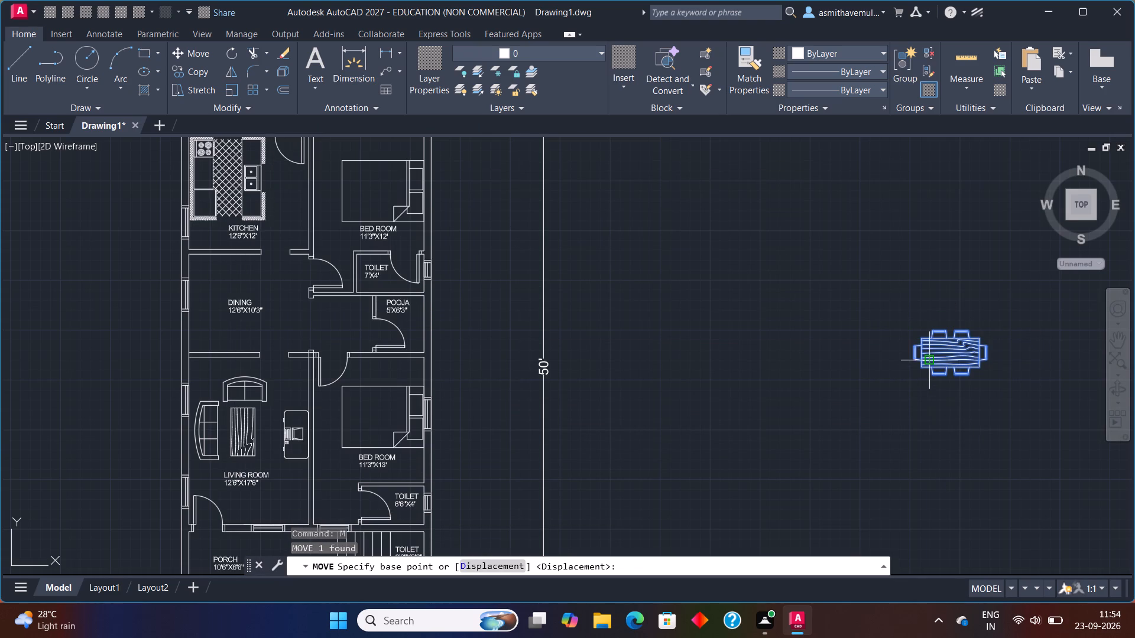
left_click(922, 371)
scroll(135, 322, "up", 1)
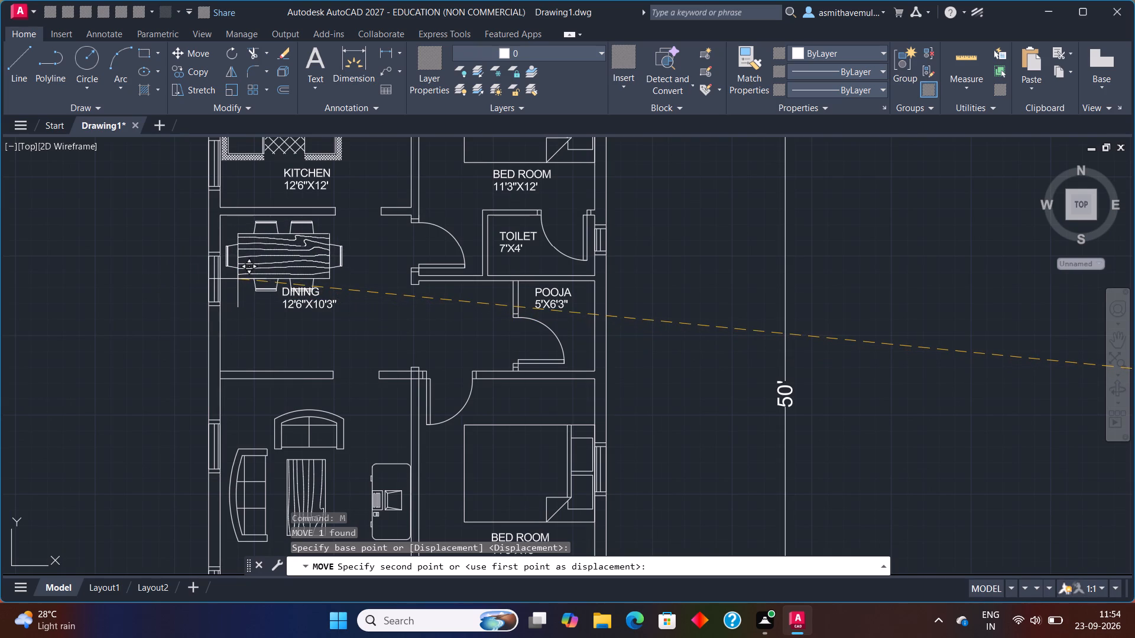
left_click(238, 279)
Move both lines of the DINING label down, clear of the dining set's chairs.
left_click_drag(352, 307, 272, 313)
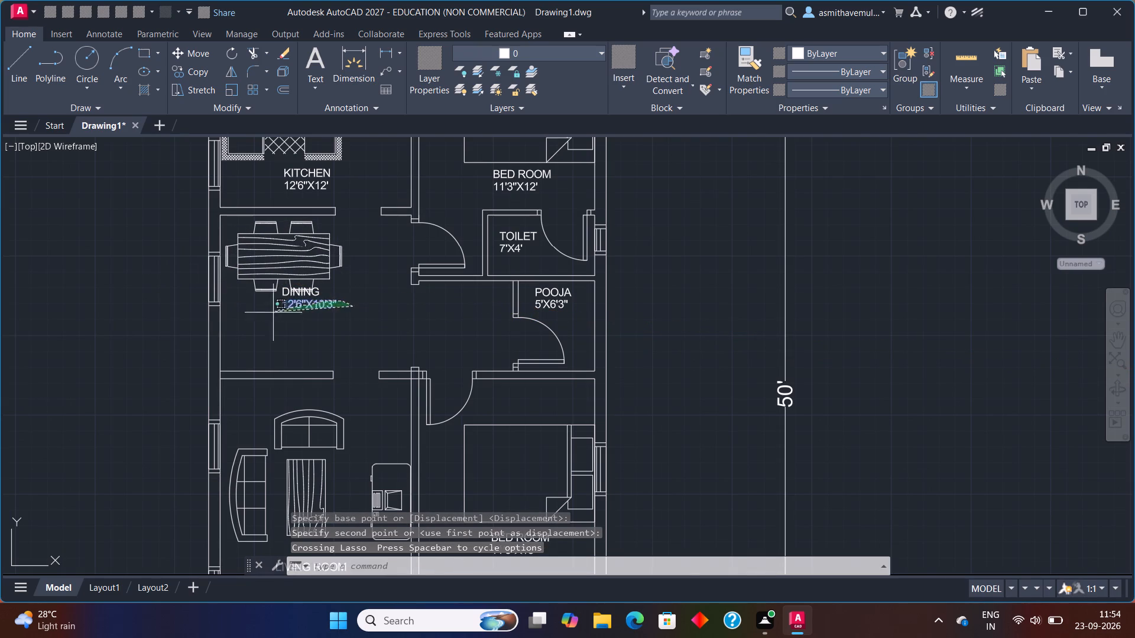
left_click_drag(272, 313, 271, 313)
left_click(282, 294)
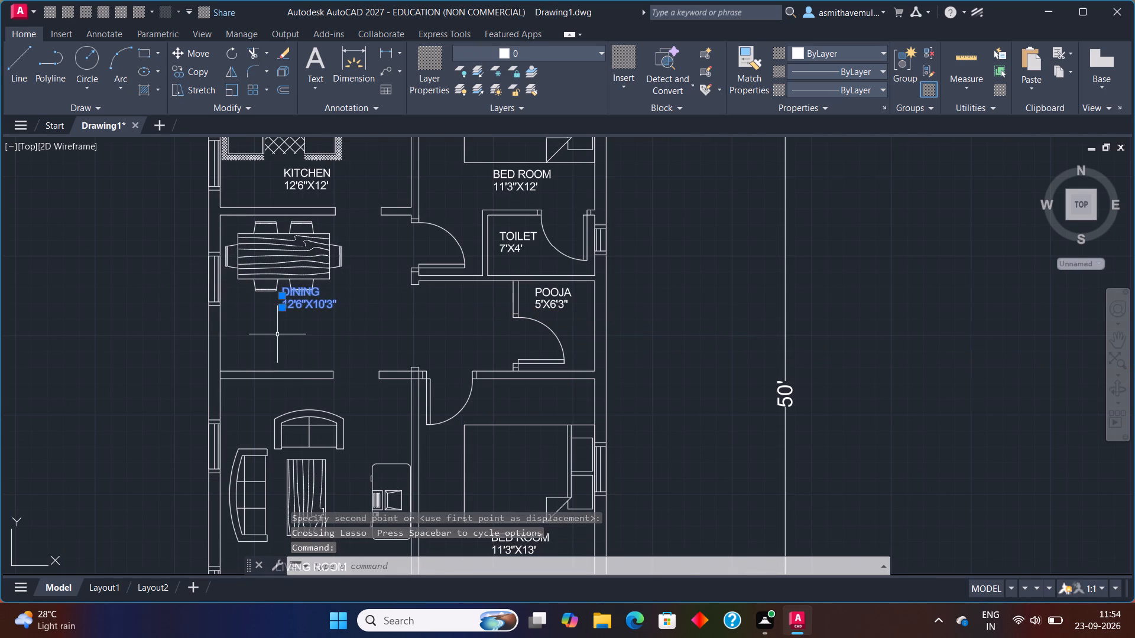
key("m")
key("Return")
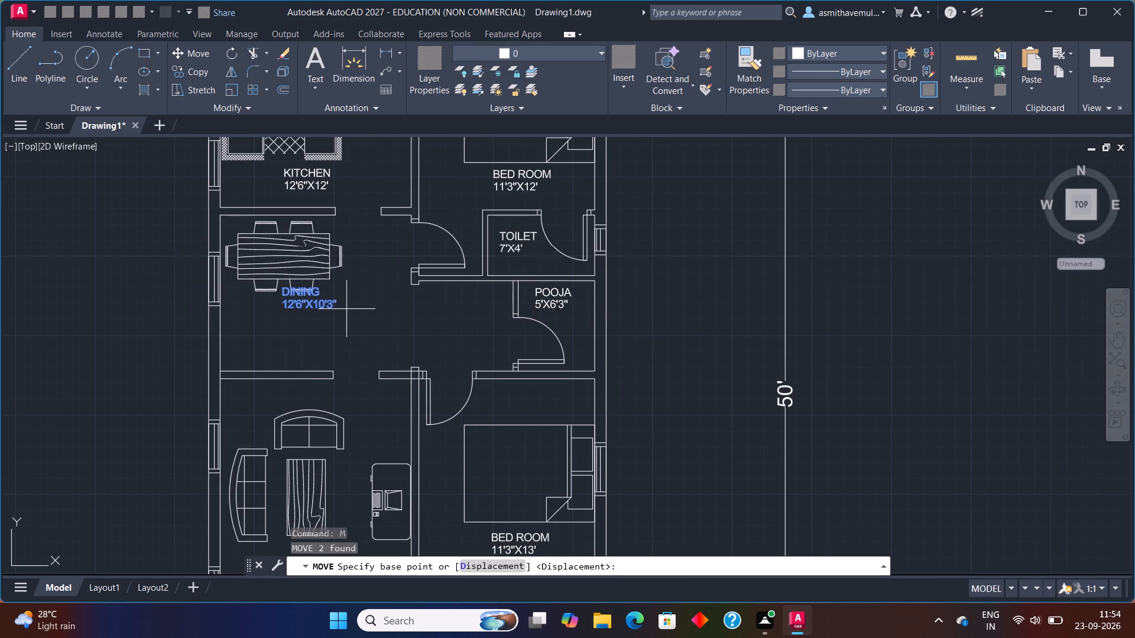
left_click(332, 308)
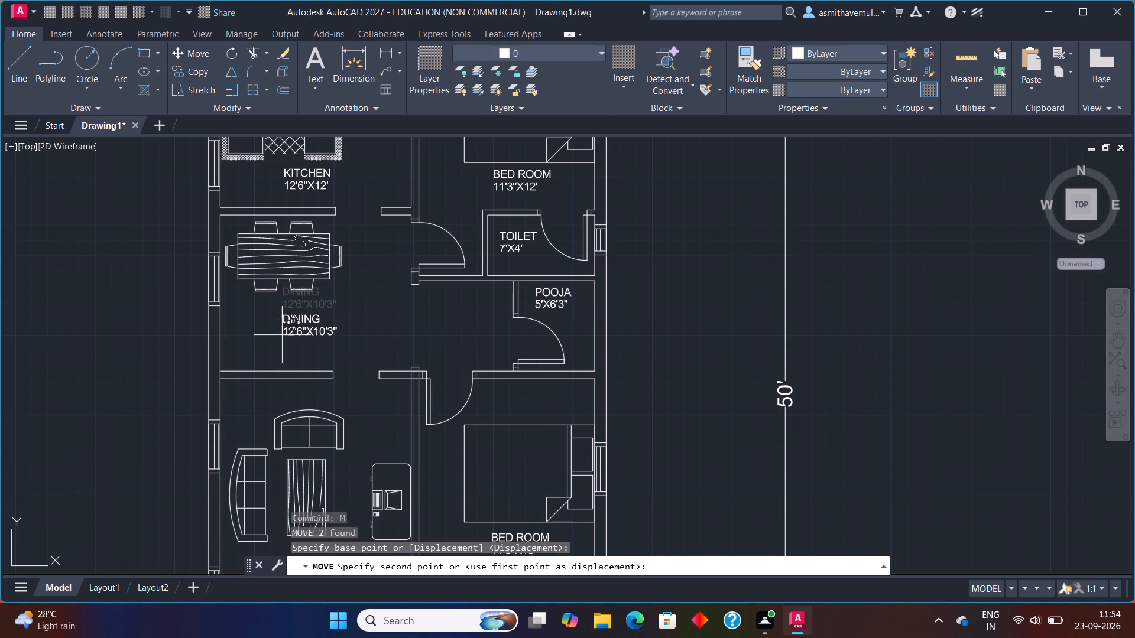
left_click(280, 335)
scroll(494, 349, "down", 1)
scroll(553, 429, "down", 1)
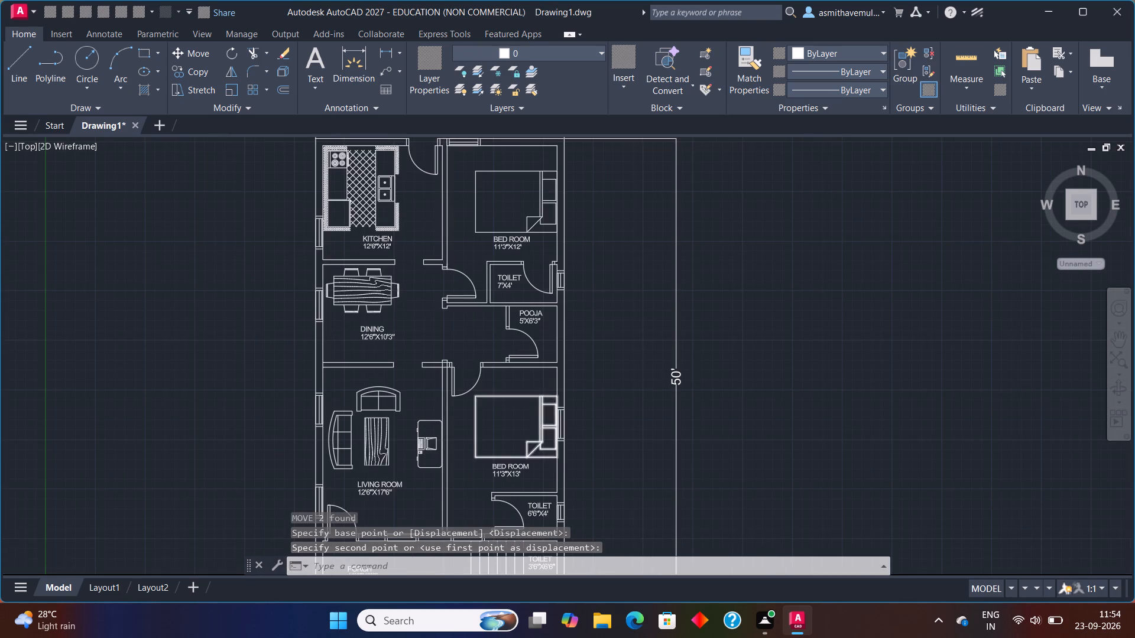
middle_click_drag(547, 414, 545, 307)
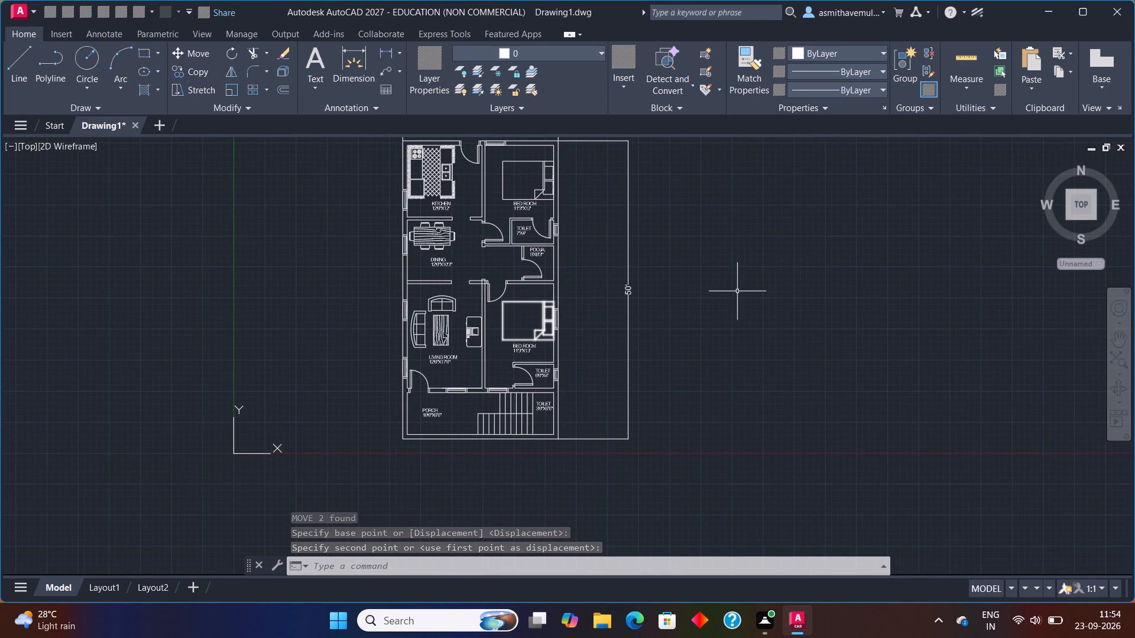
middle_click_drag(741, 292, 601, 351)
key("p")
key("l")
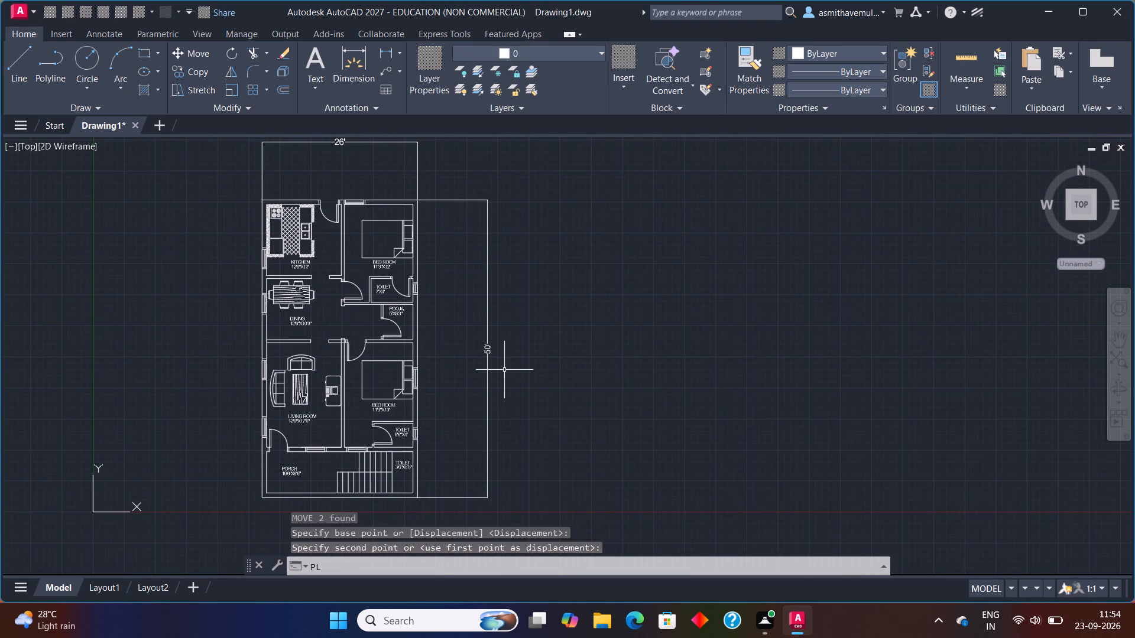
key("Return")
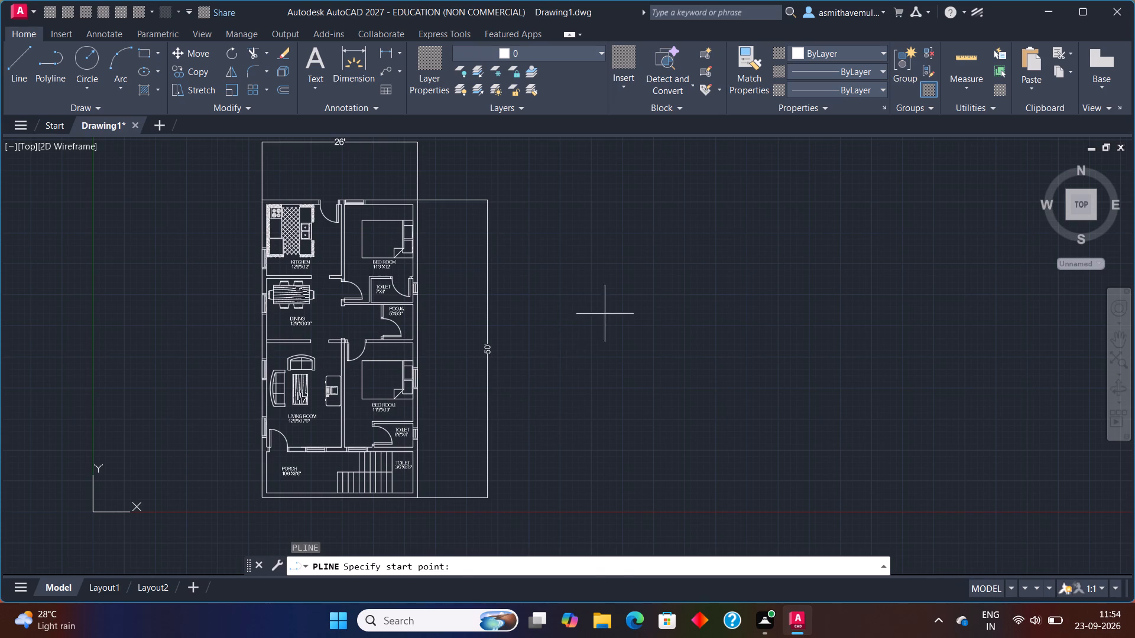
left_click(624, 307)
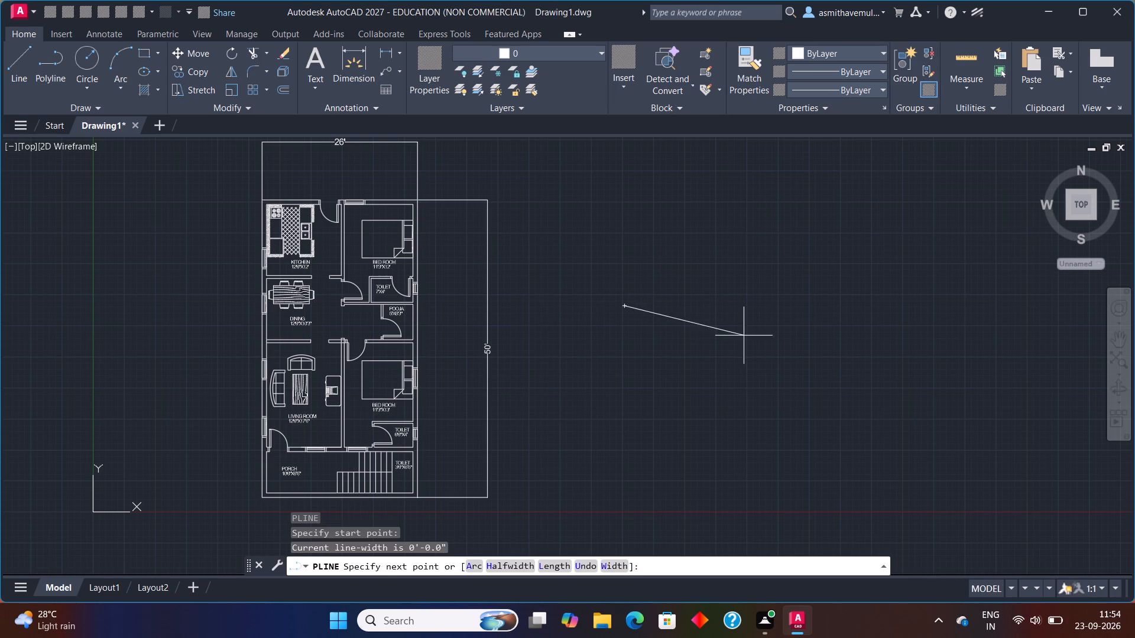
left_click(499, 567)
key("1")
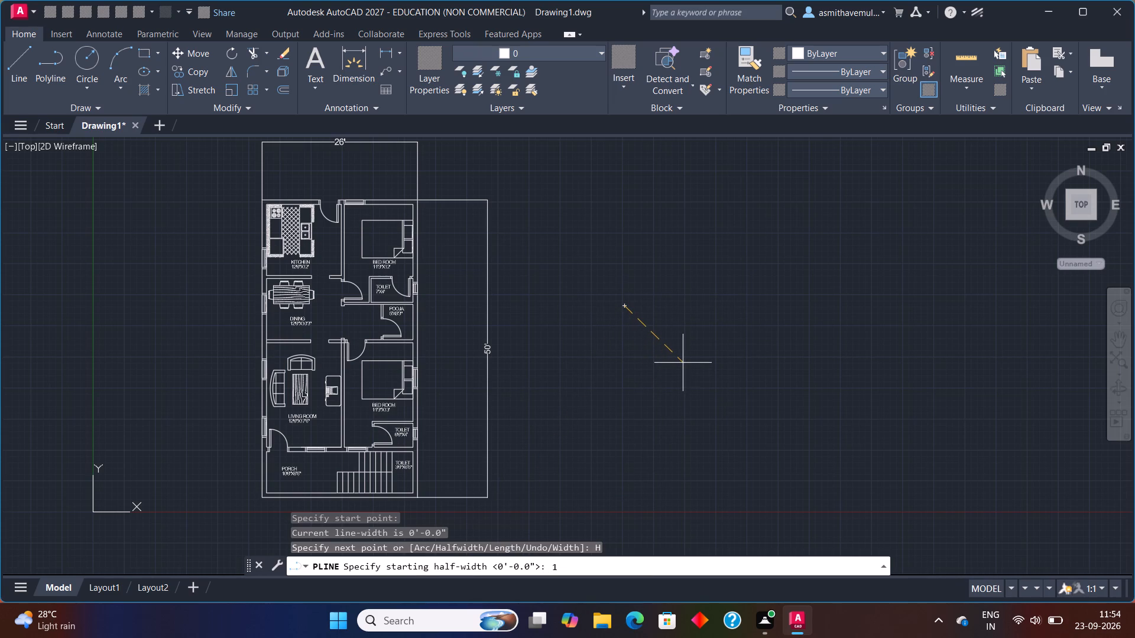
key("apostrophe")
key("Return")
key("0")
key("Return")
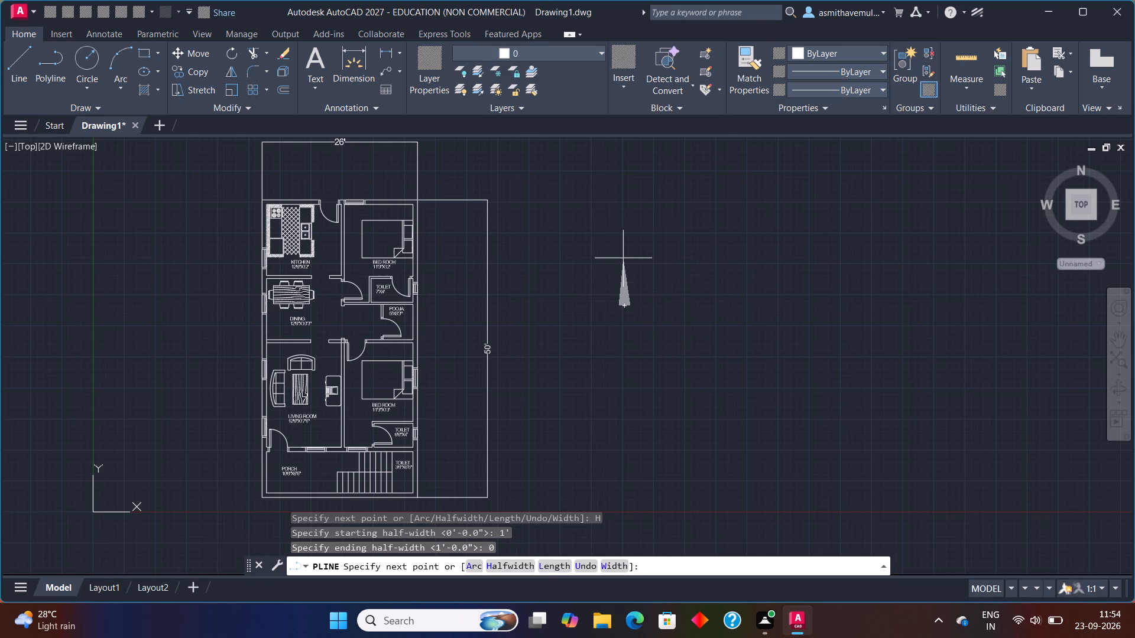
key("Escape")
Draw an upward-pointing tapered polyline in the empty area beside the floor plan, with starting half-width 2' and ending half-width 0.
key("p")
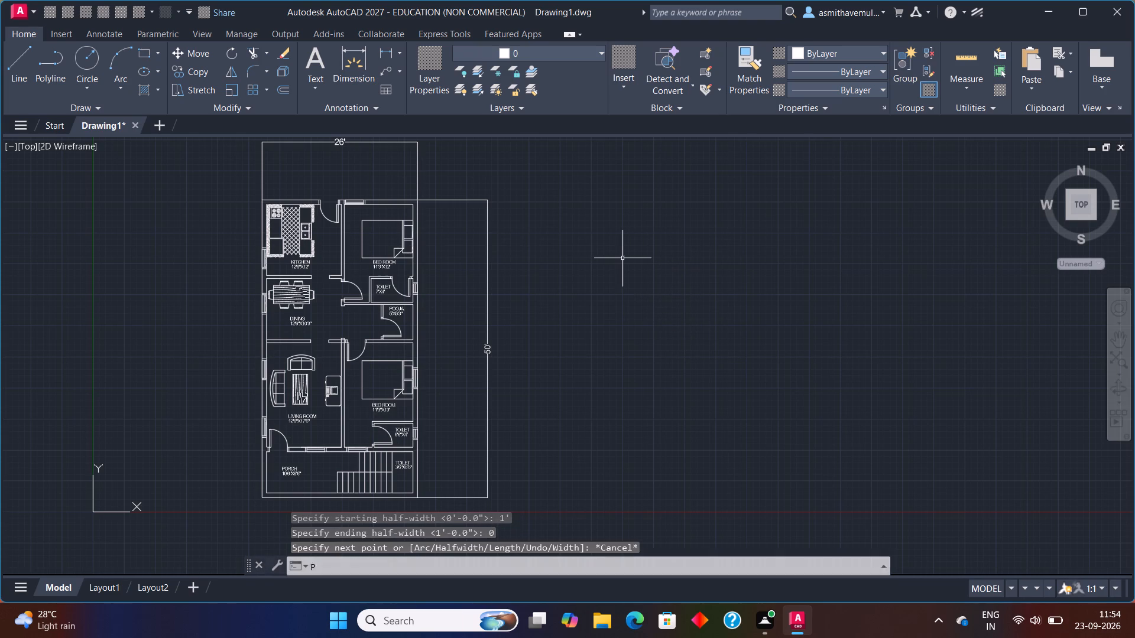
key("l")
key("Return")
left_click(624, 299)
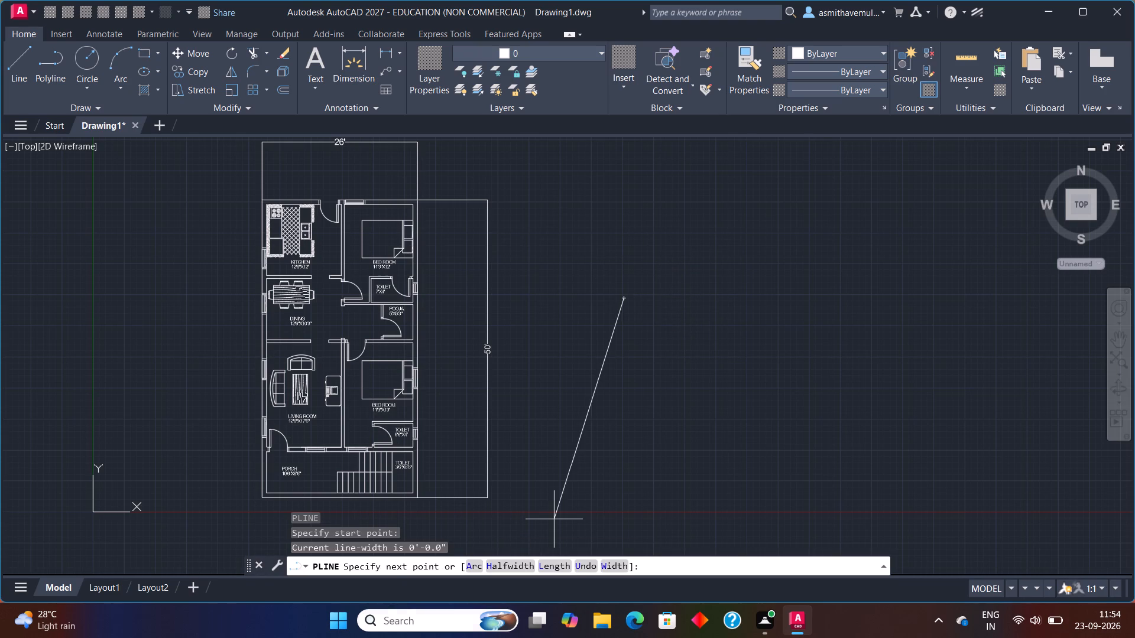
left_click(506, 563)
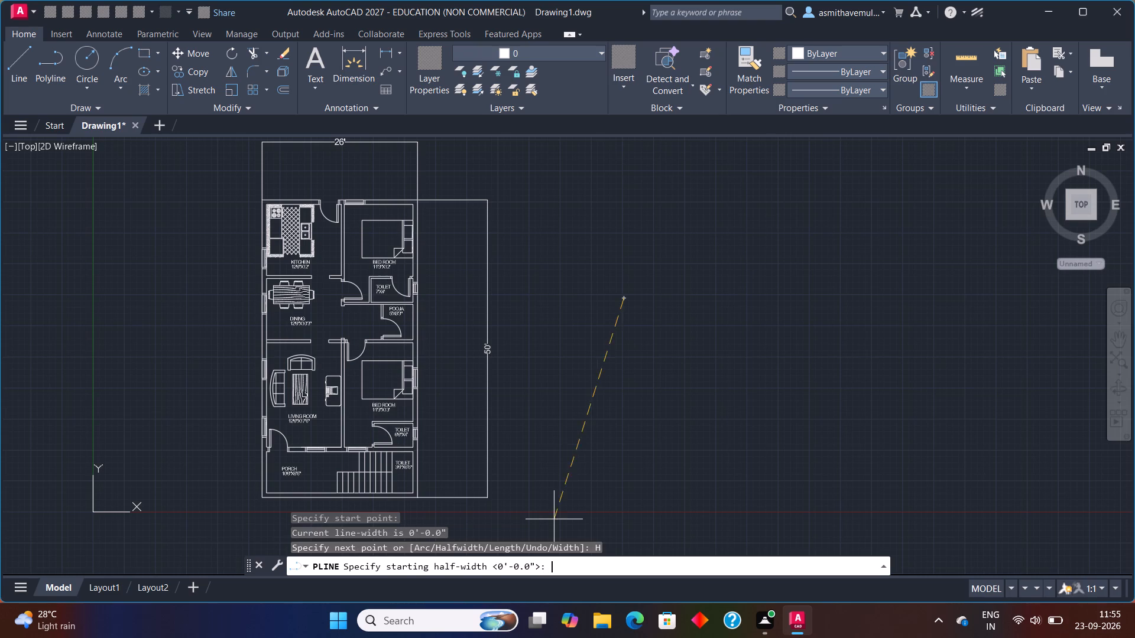
key("2")
key("apostrophe")
key("Return")
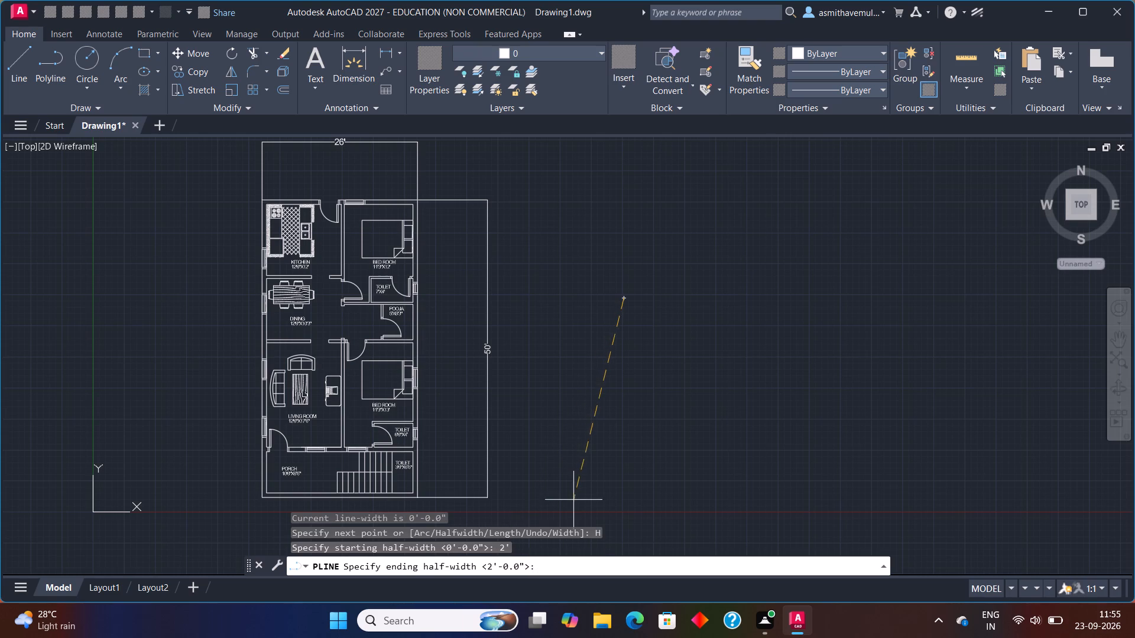
key("0")
key("Return")
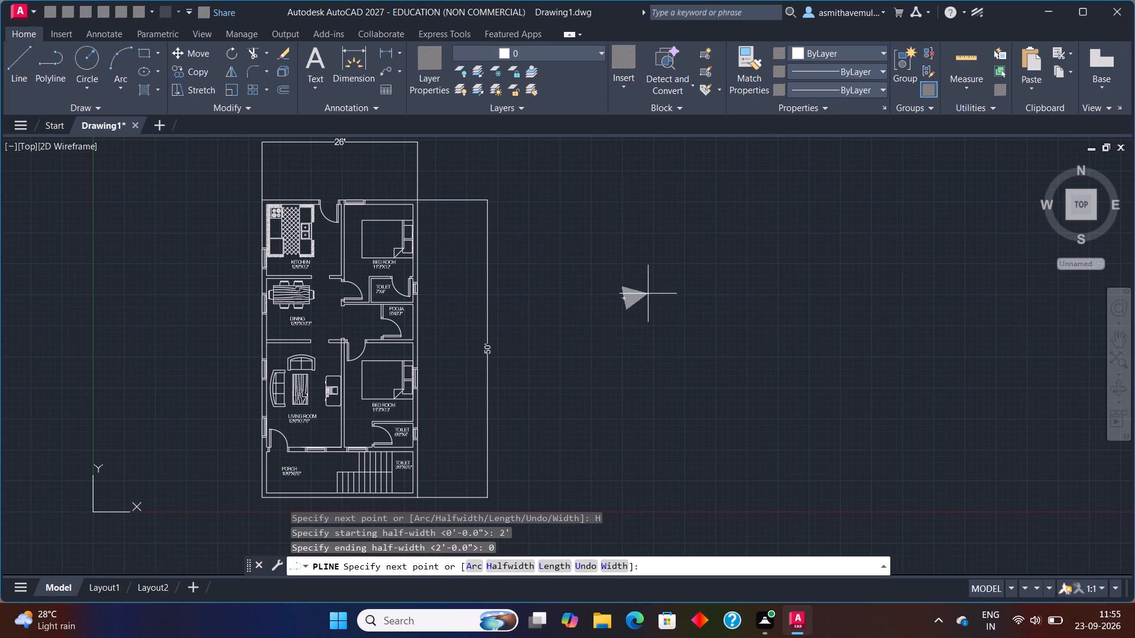
left_click(625, 239)
key("Escape")
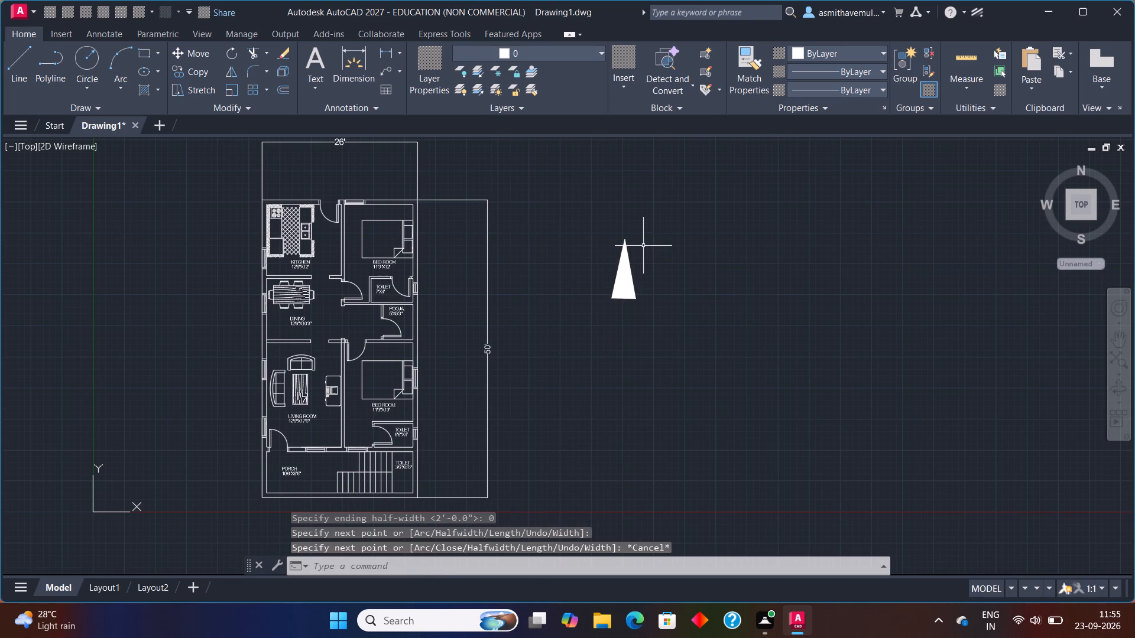
Rotate a copy of the upward spike 270° about the midpoint of its base, with Ortho on, so the copy points east.
left_click_drag(644, 243, 606, 330)
key("r")
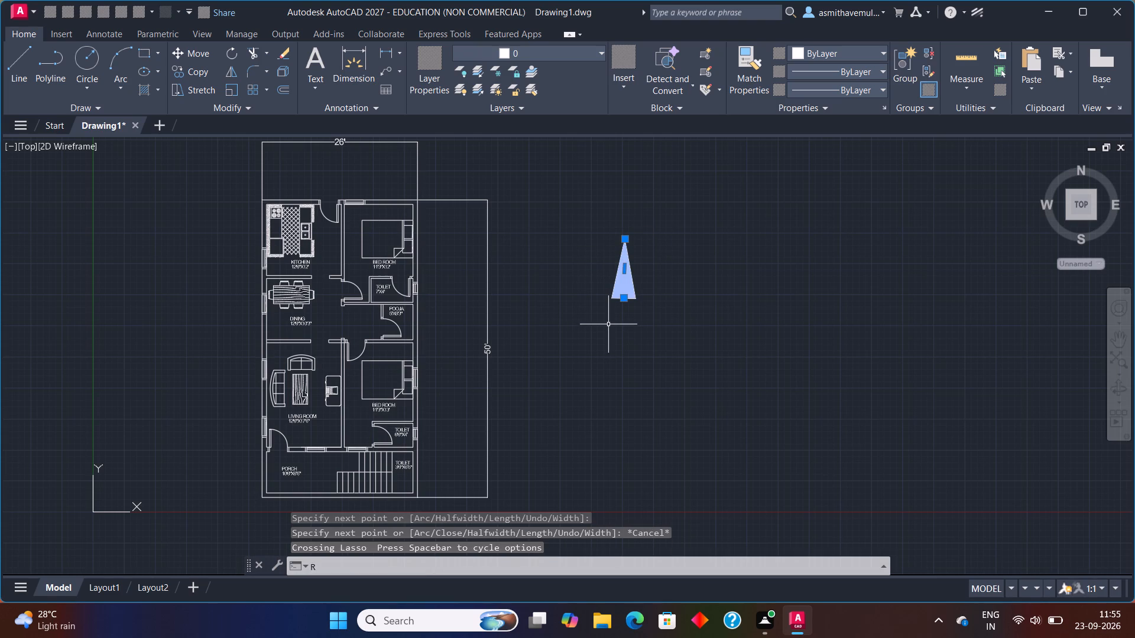
key("o")
key("Return")
left_click(624, 305)
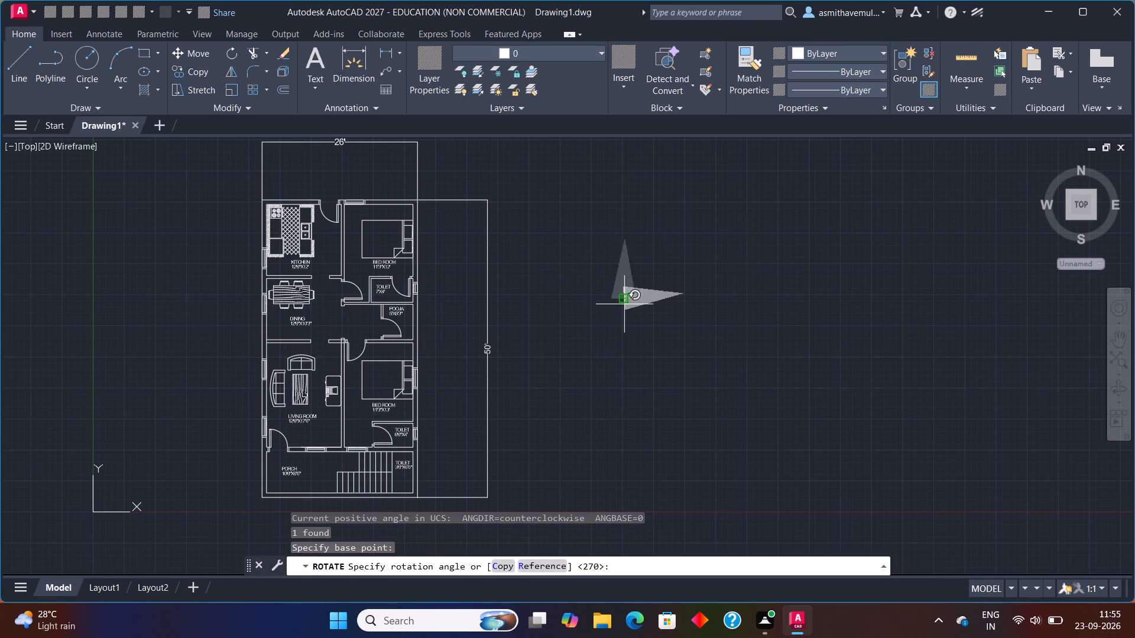
left_click(502, 565)
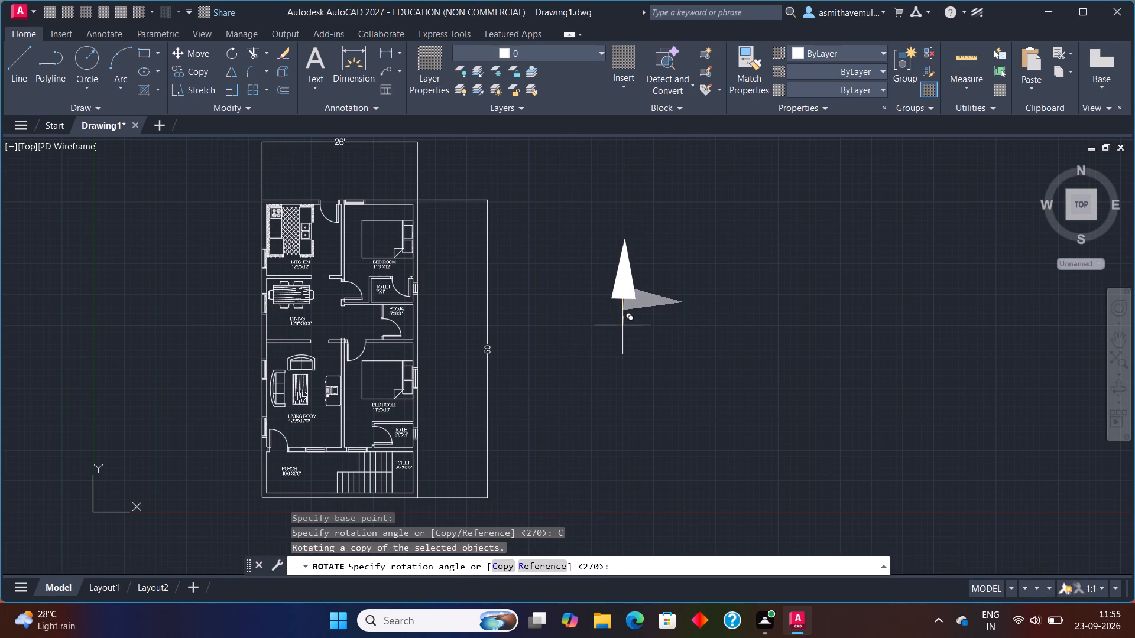
key("F8")
left_click(623, 324)
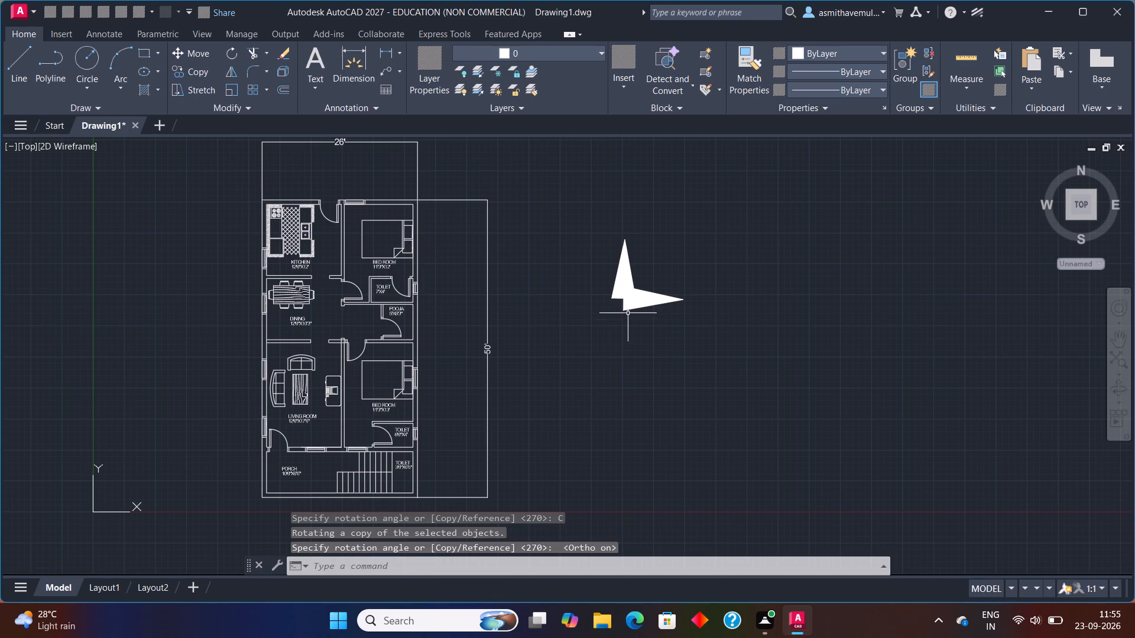
Rotate a copy of the east-pointing spike 270° about the shared base point so the copy points south.
left_click(640, 297)
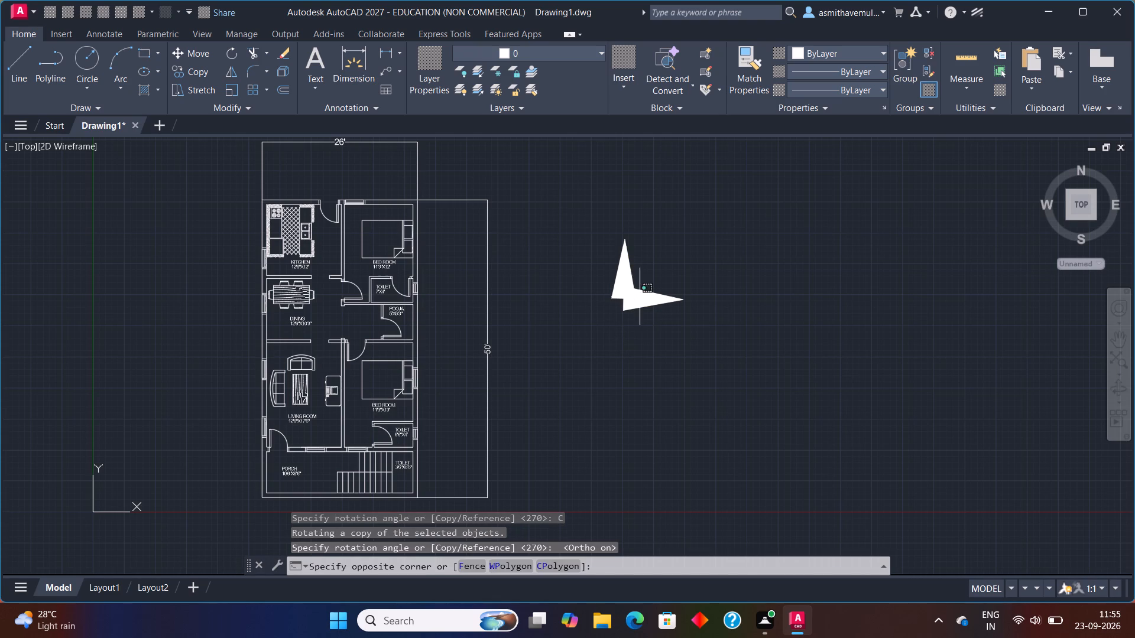
left_click(641, 297)
left_click_drag(669, 273, 653, 344)
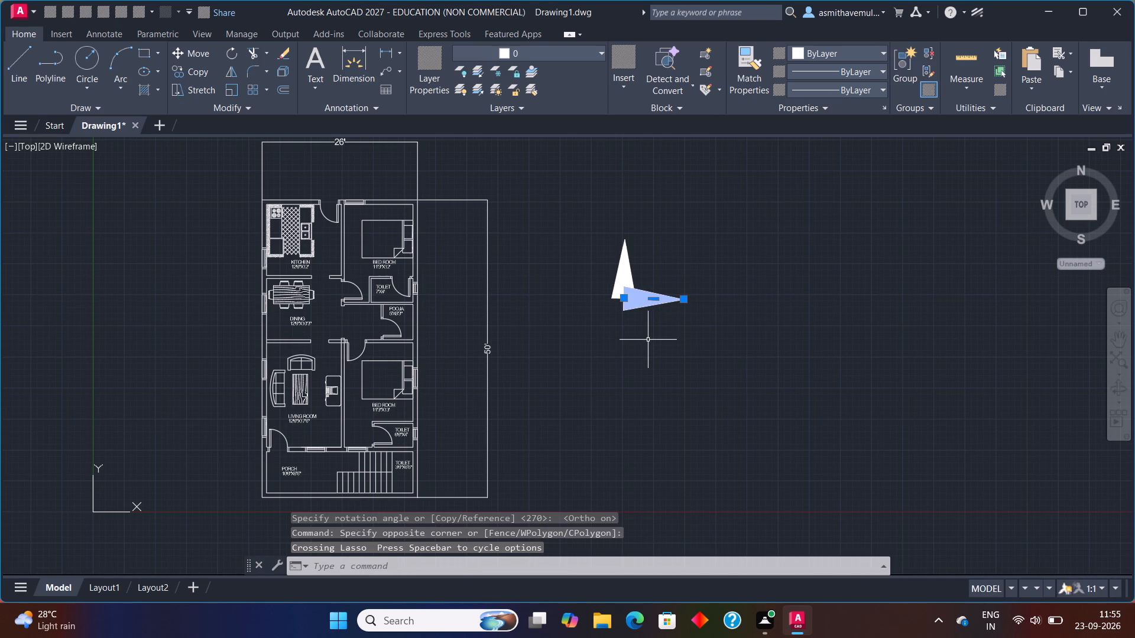
key("r")
key("o")
key("Return")
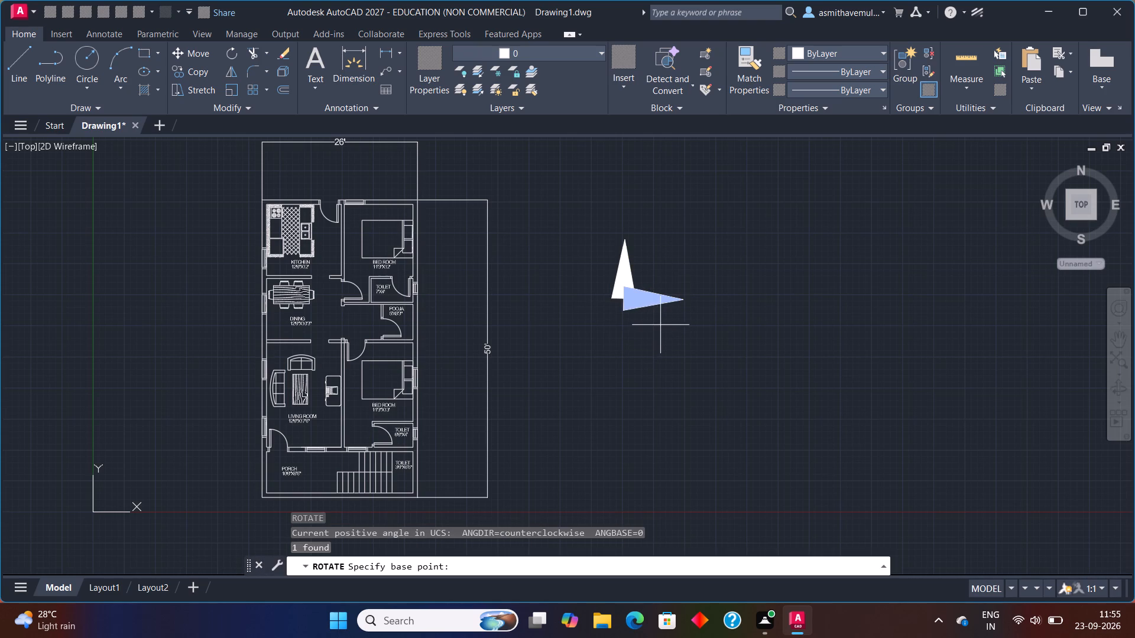
left_click(624, 298)
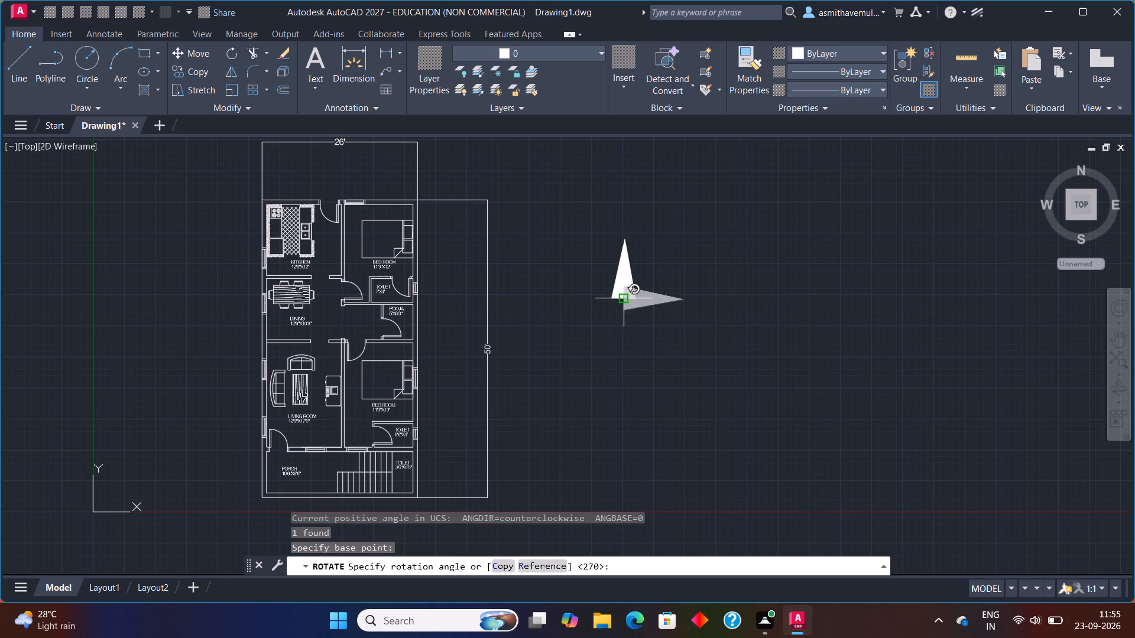
left_click(496, 561)
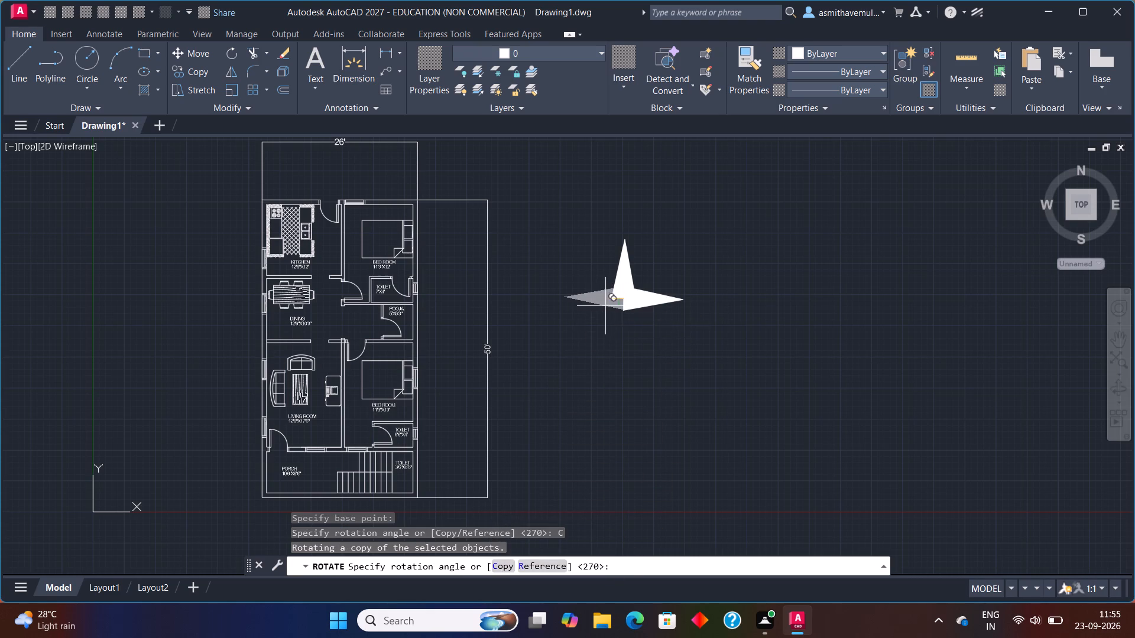
left_click(626, 305)
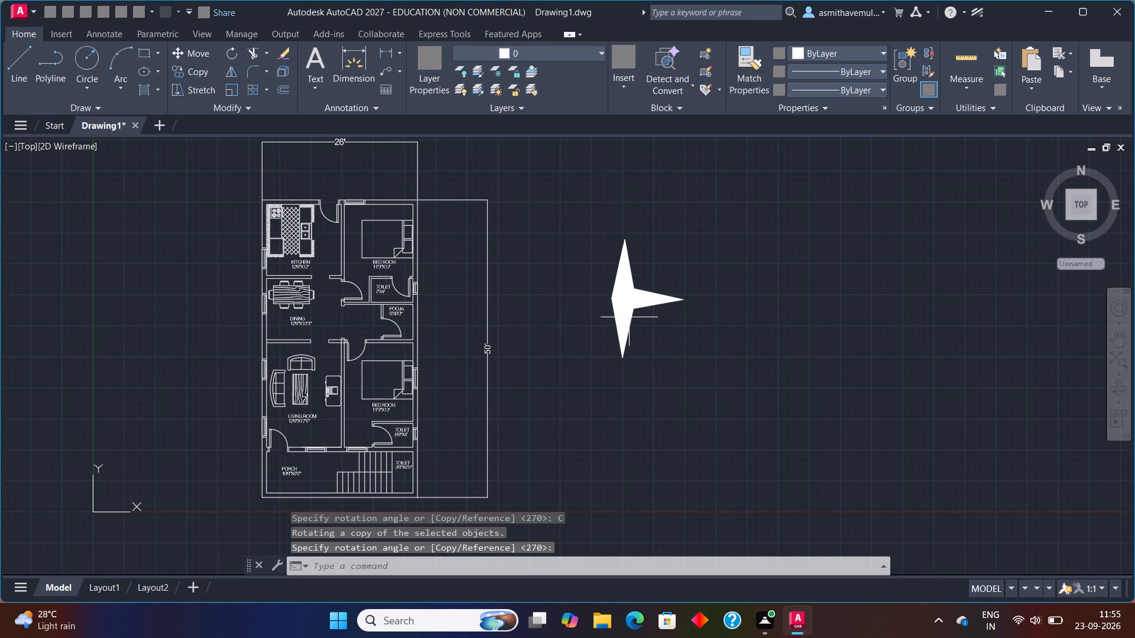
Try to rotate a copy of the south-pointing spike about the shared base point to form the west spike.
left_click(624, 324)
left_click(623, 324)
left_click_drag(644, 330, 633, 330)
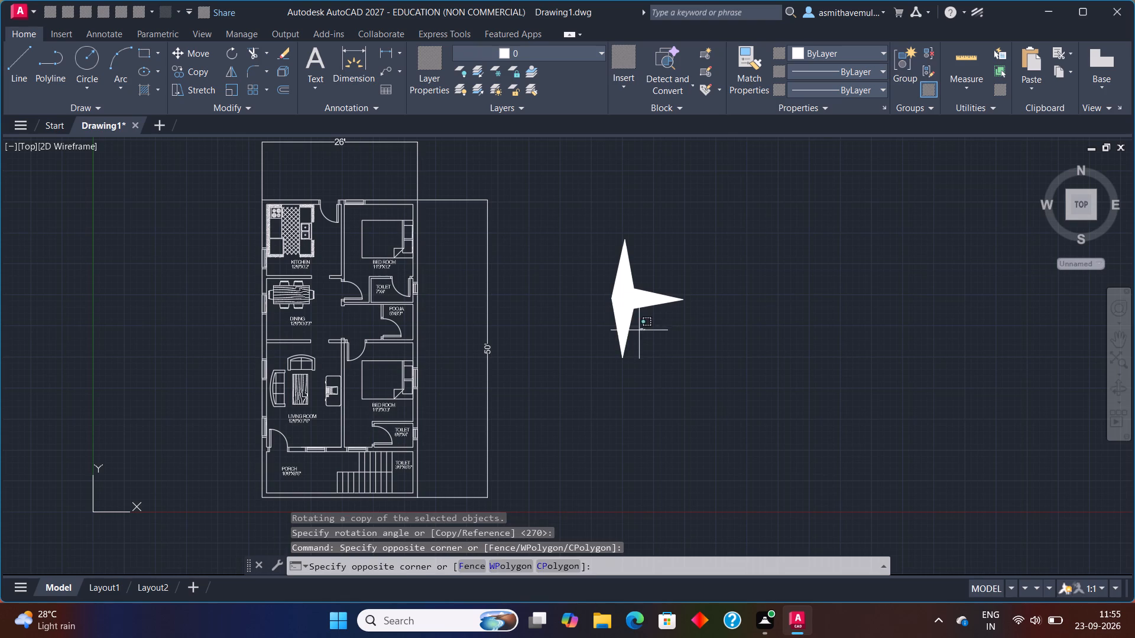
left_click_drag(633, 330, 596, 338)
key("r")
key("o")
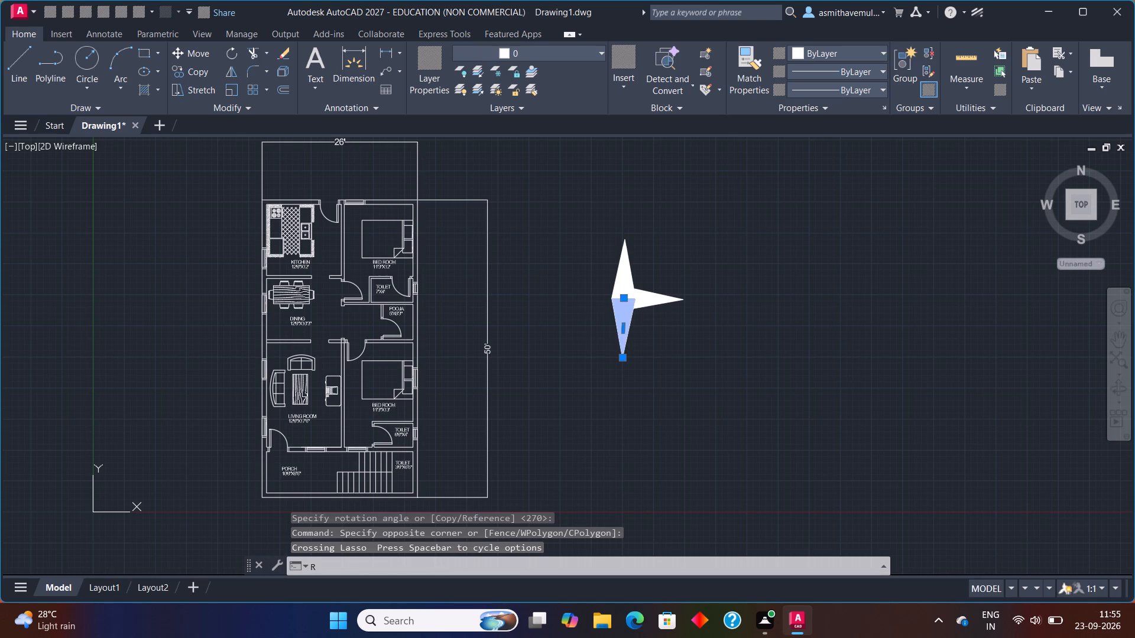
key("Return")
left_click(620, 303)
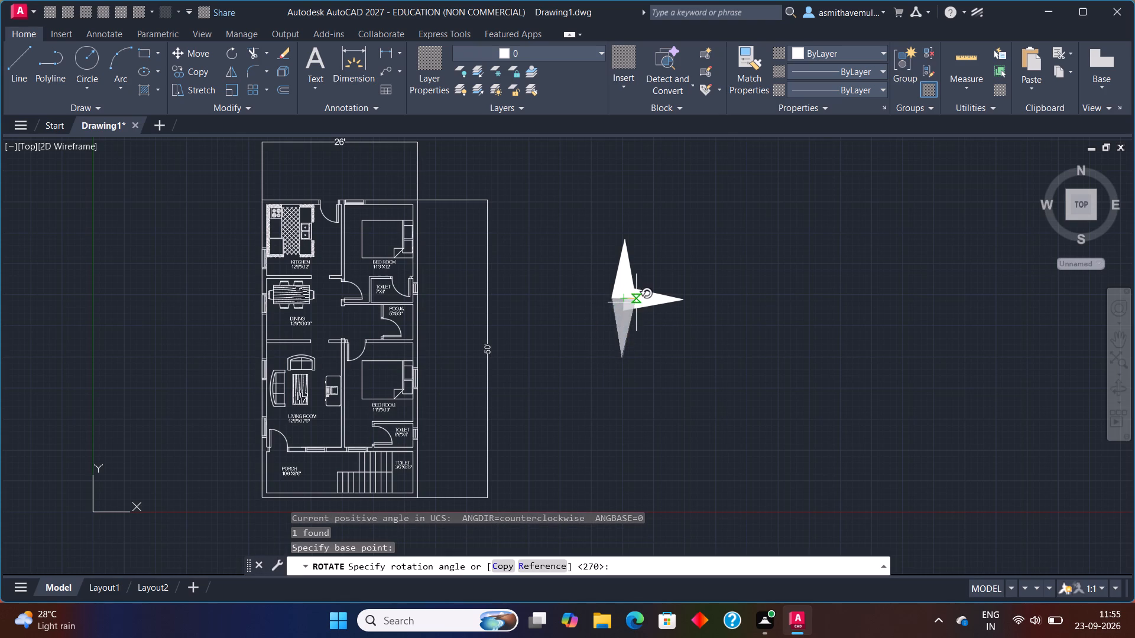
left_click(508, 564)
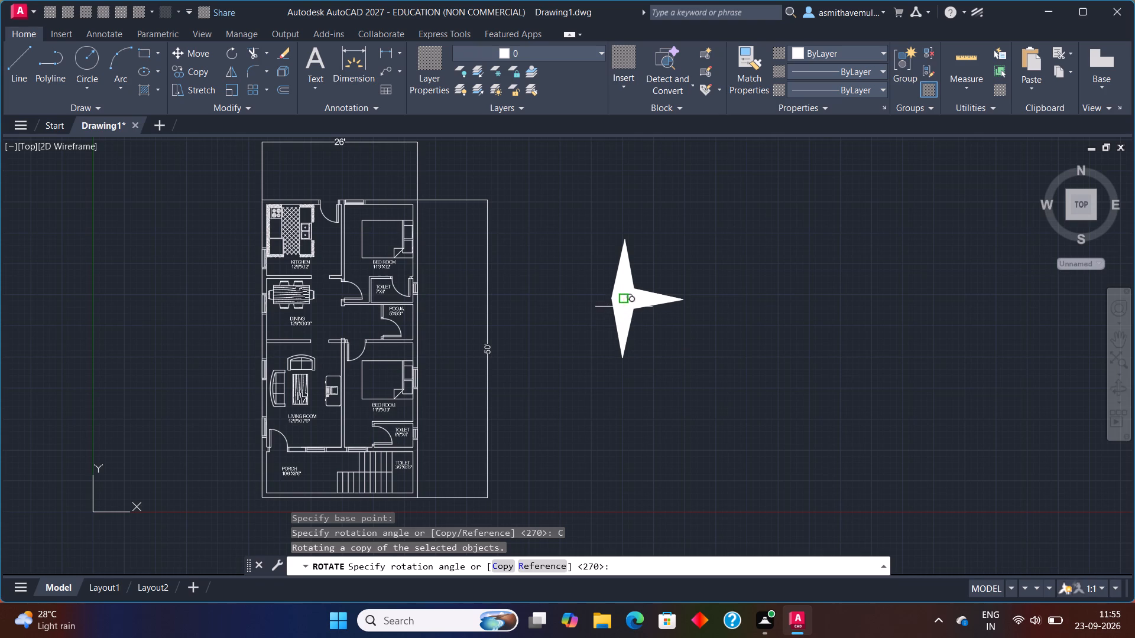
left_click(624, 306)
Rotate a copy of the east-pointing spike 180° about the shared base point to complete the four-pointed star.
left_click(624, 305)
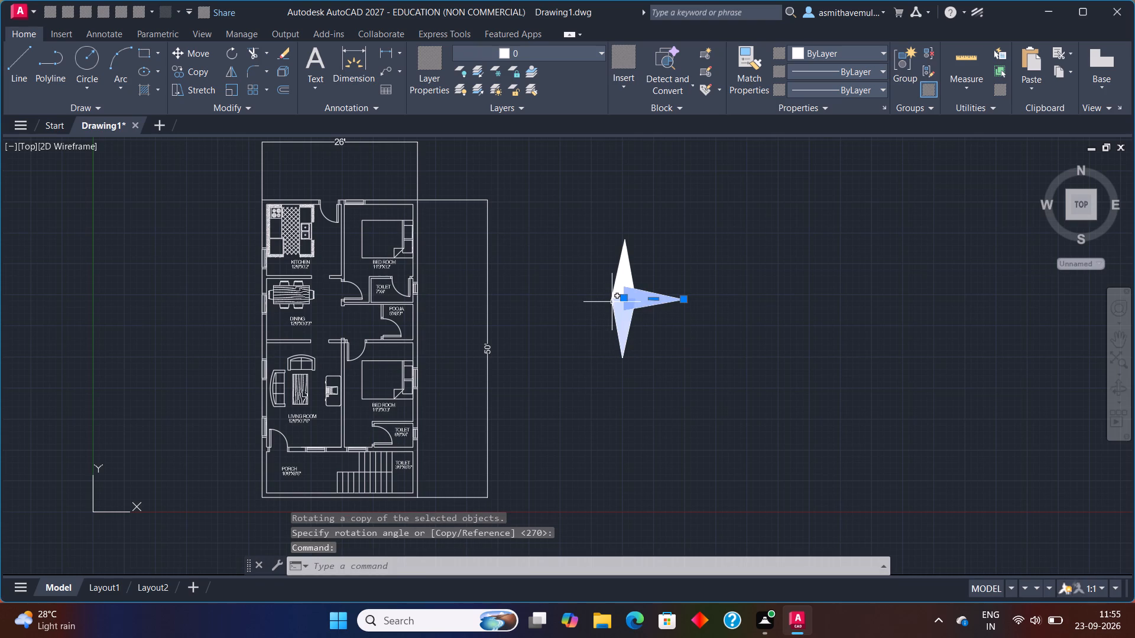
type("RO")
key("Return")
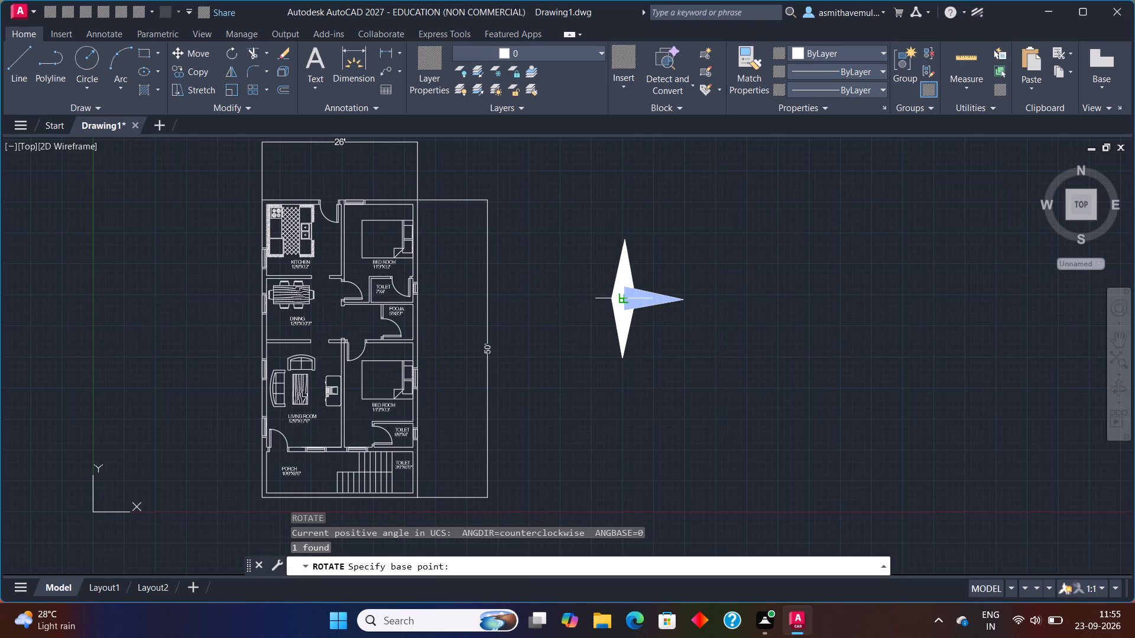
scroll(625, 301, "up", 3)
left_click(608, 291)
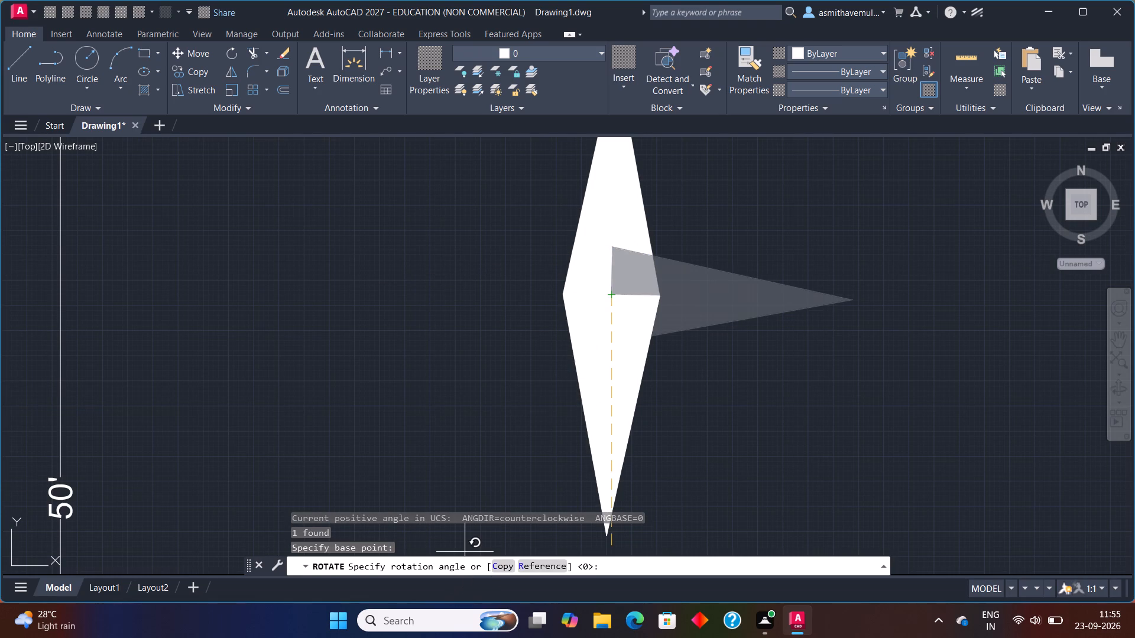
left_click(500, 568)
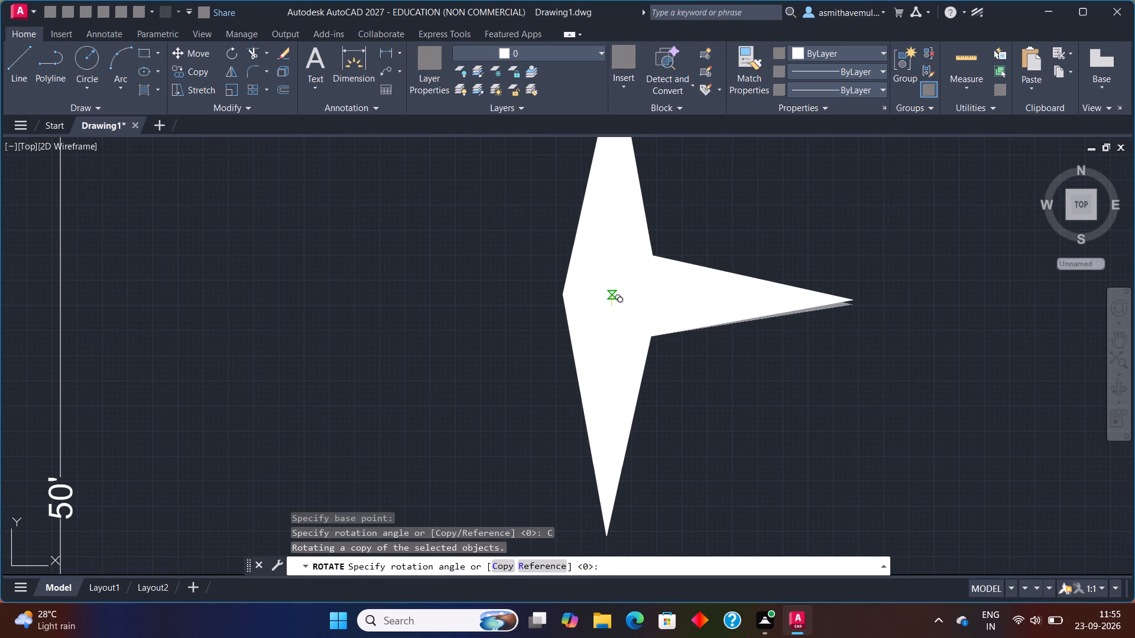
left_click(552, 308)
Add the single-line text NORTH below the star's downward spike, with a height of 1' and a rotation of 0.
scroll(549, 310, "down", 1)
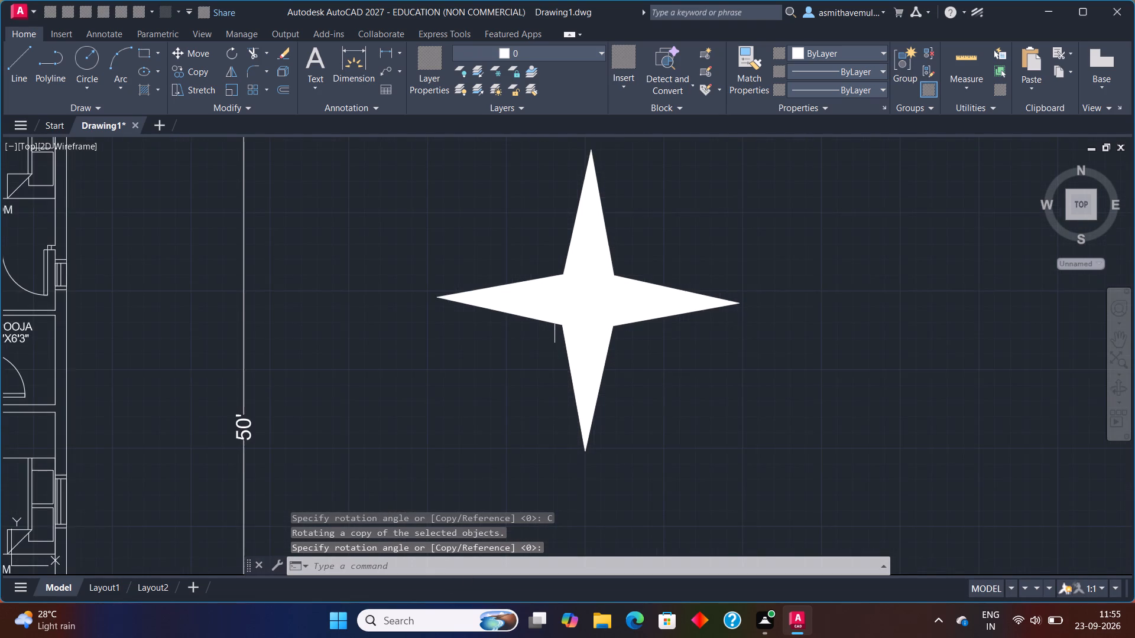
scroll(571, 308, "down", 2)
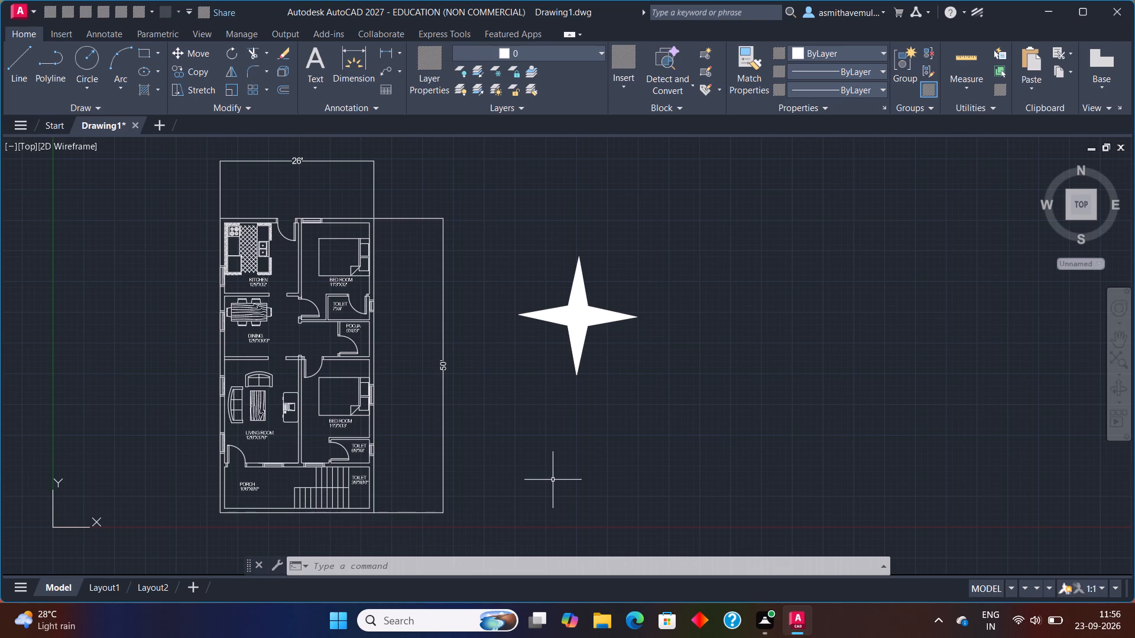
type("TEXT")
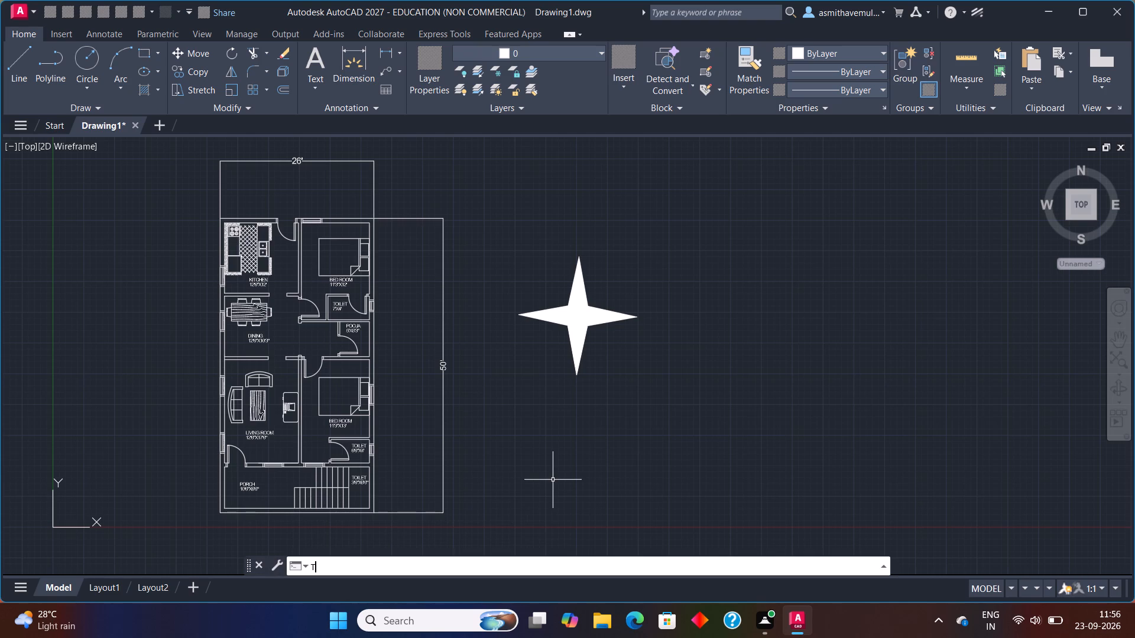
key("Return")
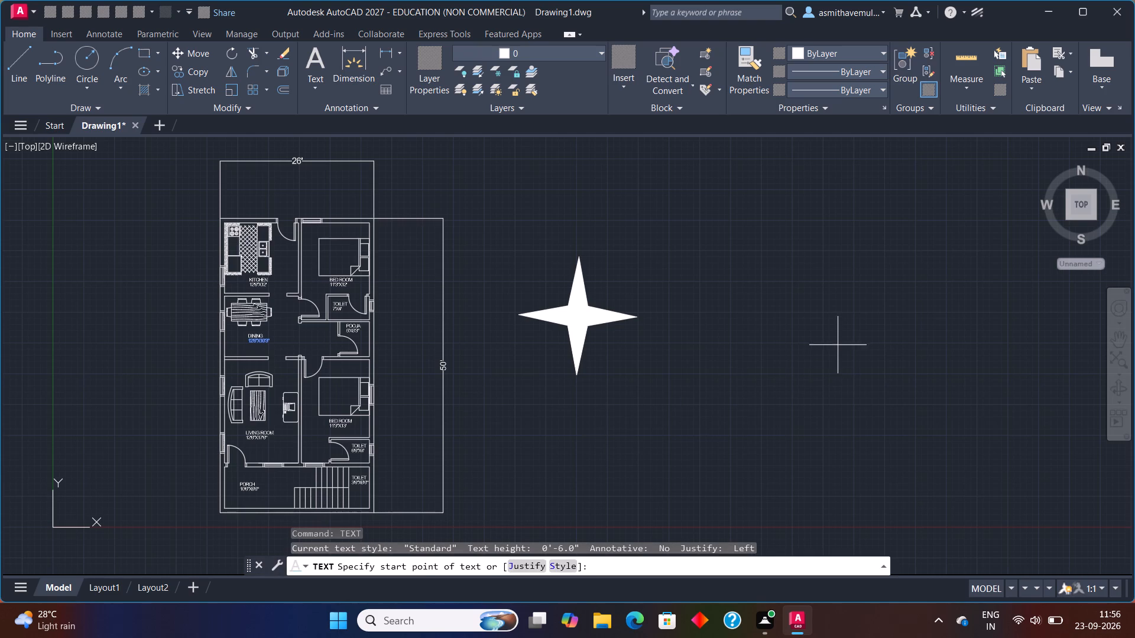
left_click(837, 344)
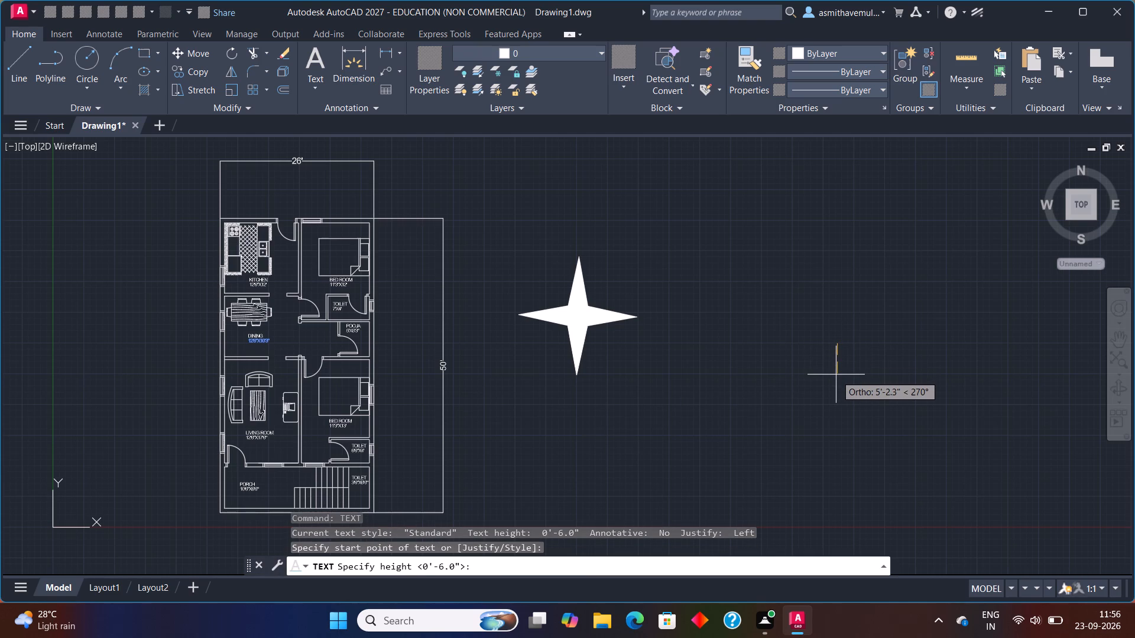
key("6")
key("BackSpace")
type("1'")
key("Return")
key("0")
key("Return")
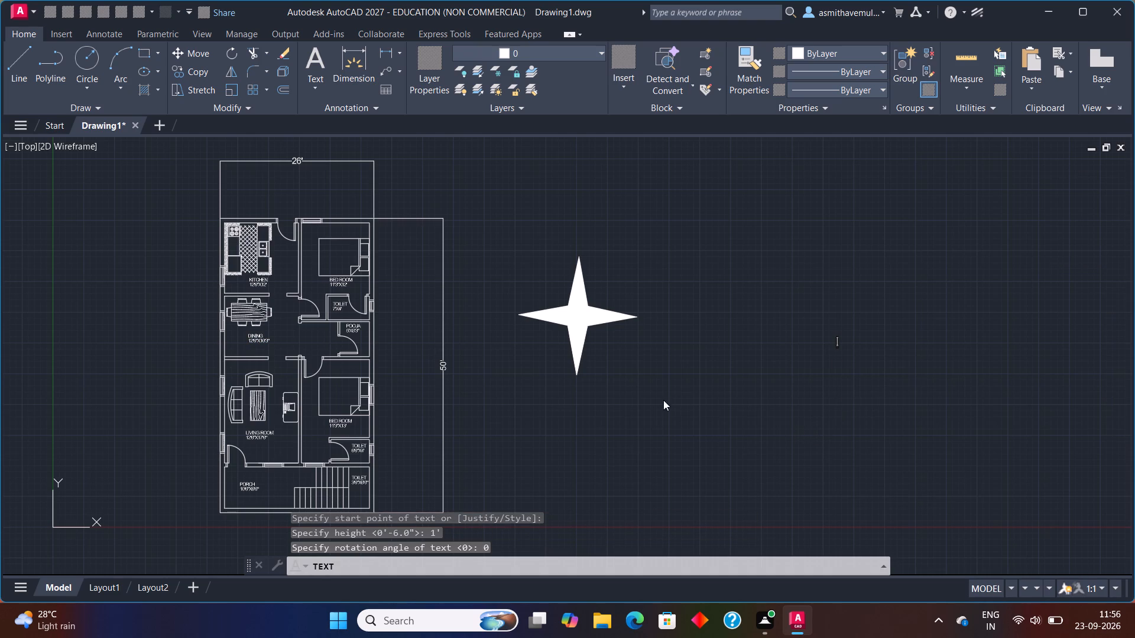
left_click(569, 404)
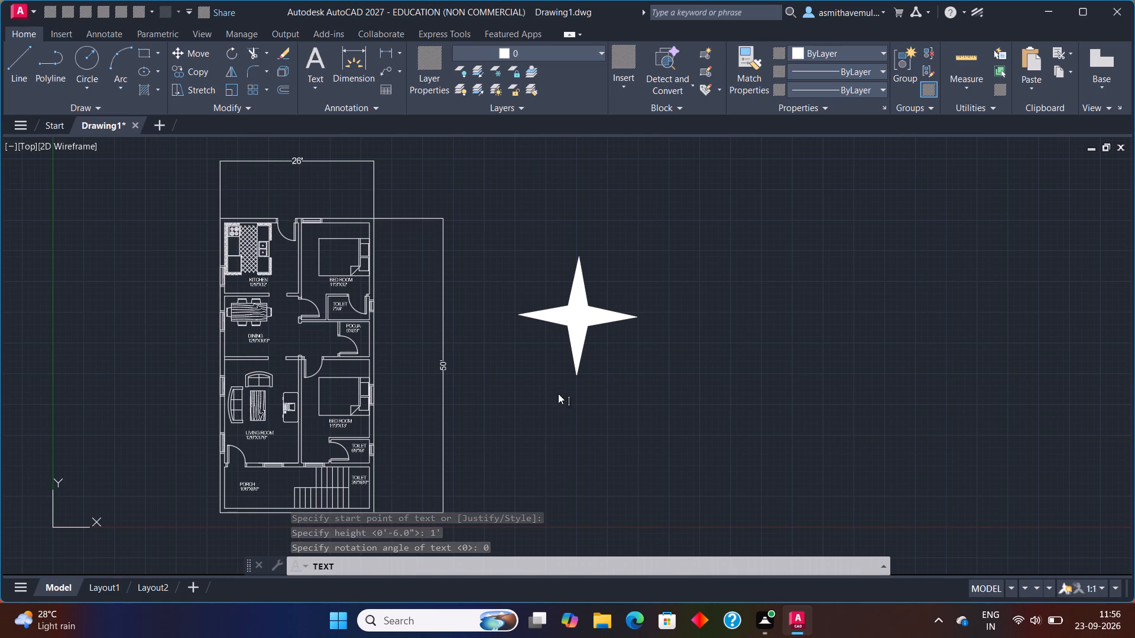
left_click(558, 393)
left_click(567, 403)
type("NORTH")
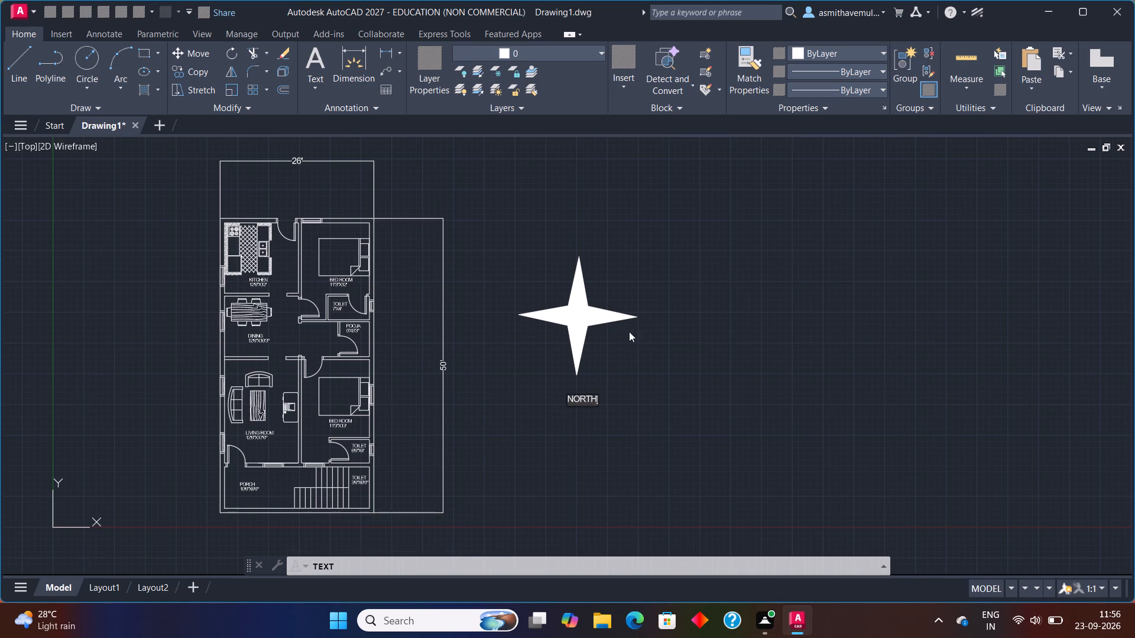
Place the label EAST beside the star's left-pointing spike and the label WEST beside its right-pointing spike.
left_click(482, 313)
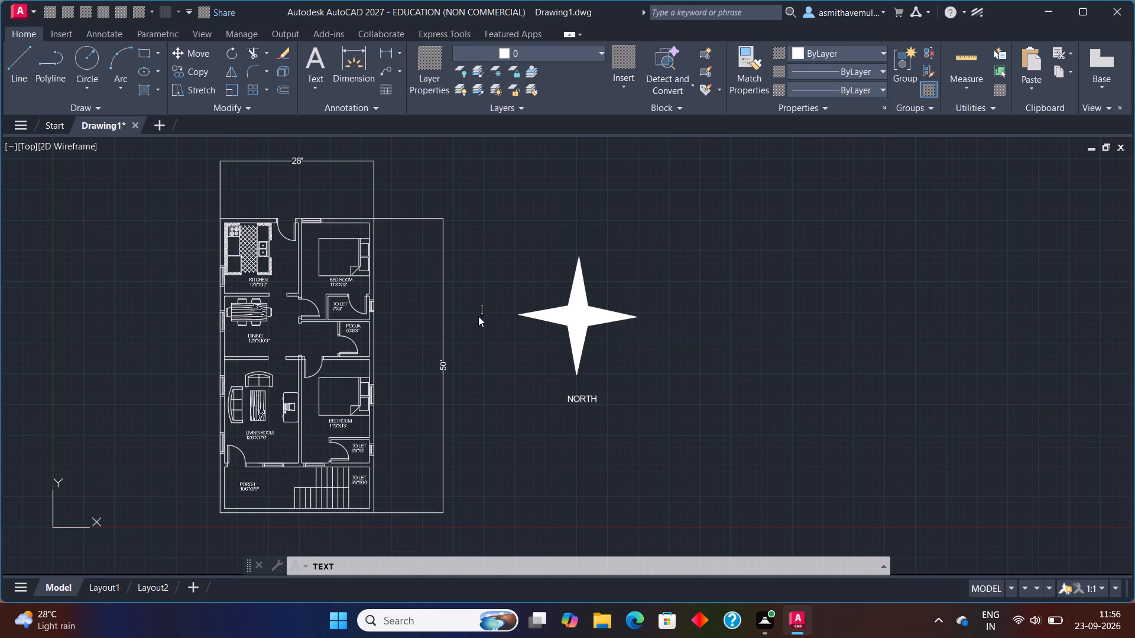
left_click(478, 316)
type("EAS")
key("t")
left_click(662, 321)
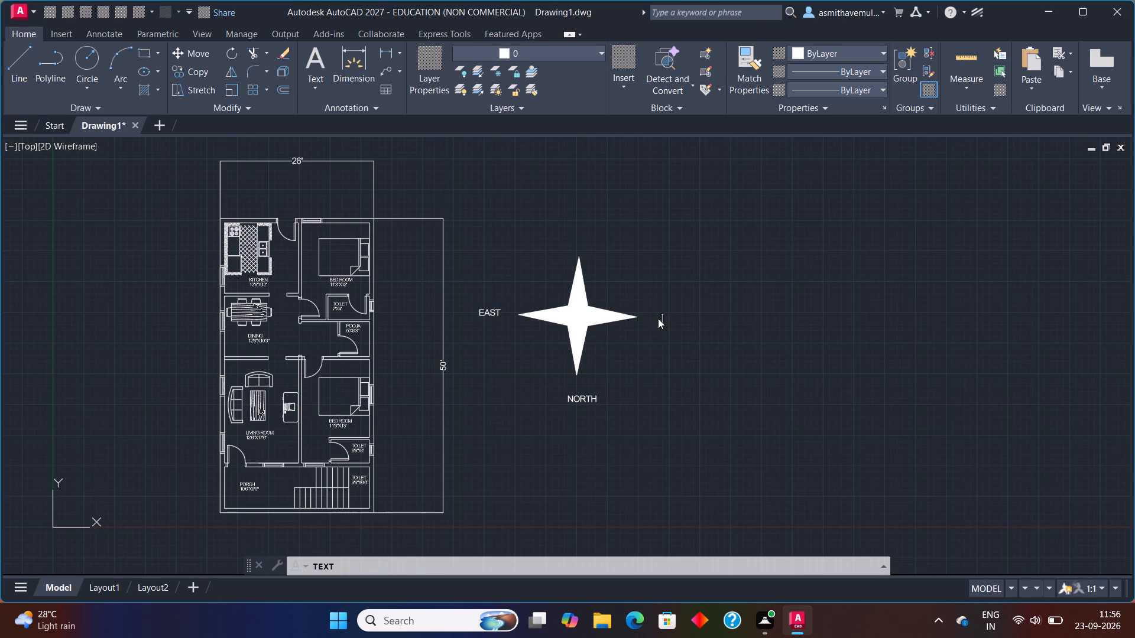
left_click(658, 317)
type("WEST")
Place the label SOUTH above the star's upward spike and finish the text command.
left_click(567, 235)
type("SOITH")
key("BackSpace")
key("BackSpace")
key("BackSpace")
key("BackSpace")
key("BackSpace")
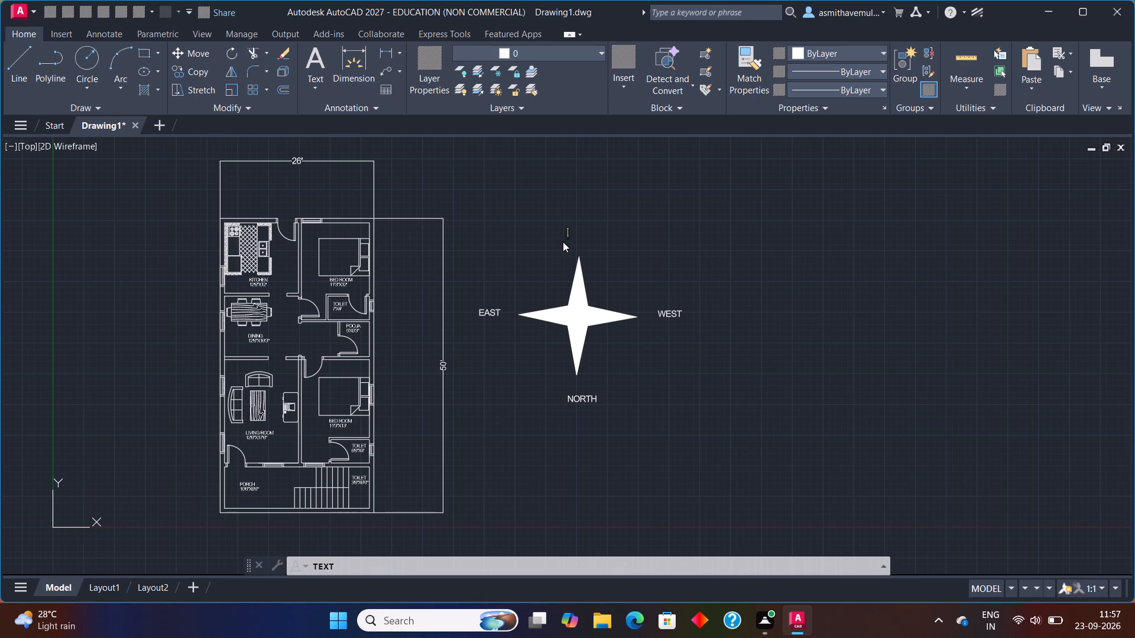
left_click(562, 235)
type("SOUT")
key("h")
scroll(599, 378, "down", 1)
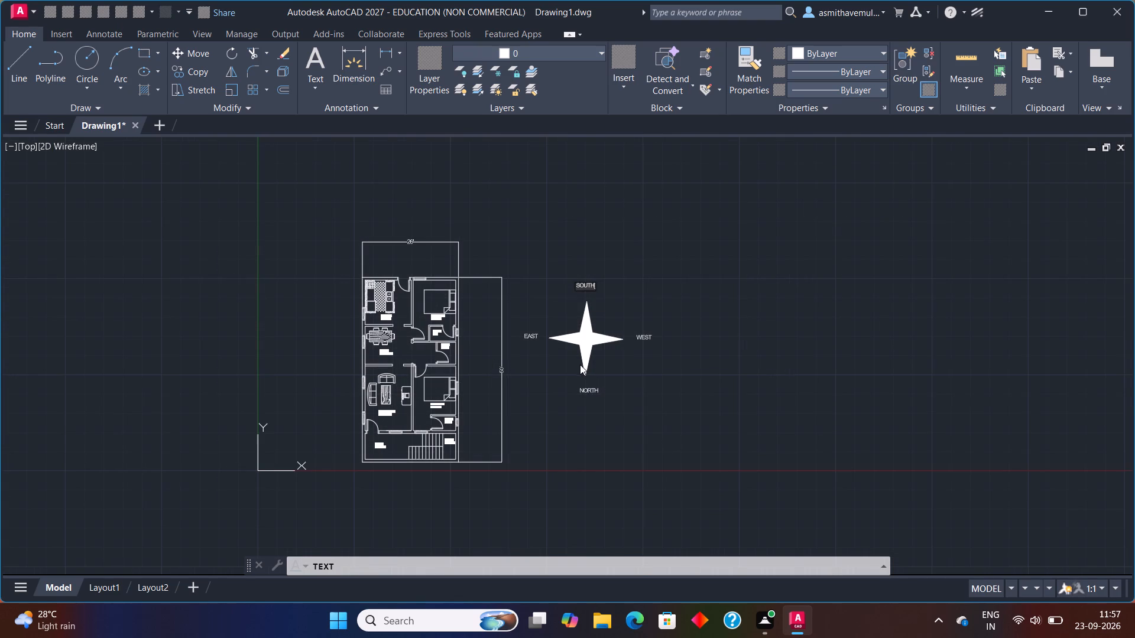
left_click(719, 304)
key("Delete")
key("Escape")
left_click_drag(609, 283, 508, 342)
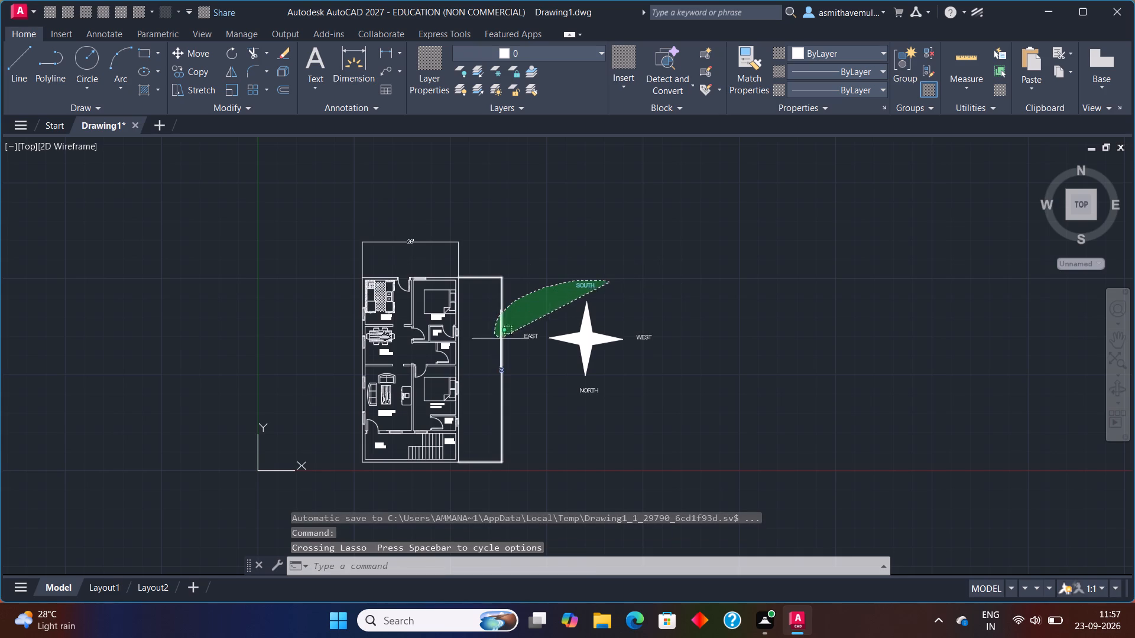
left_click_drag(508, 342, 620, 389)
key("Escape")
Move the star and its four direction labels diagonally down and farther right of the floor plan, with Ortho off.
left_click_drag(681, 292, 531, 297)
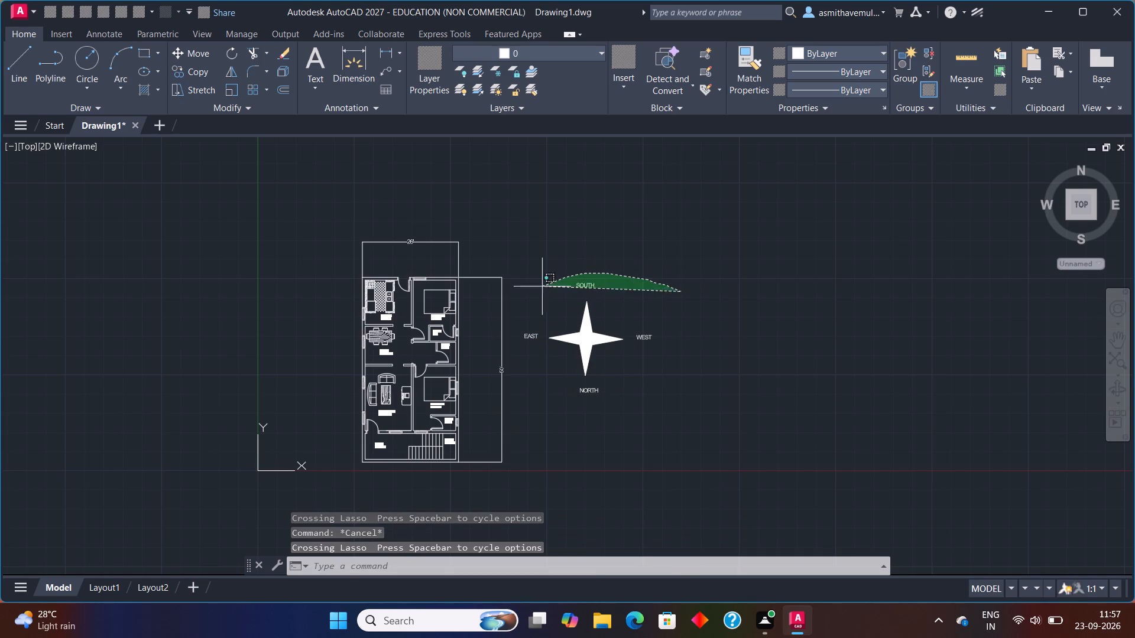
left_click_drag(531, 297, 598, 434)
key("m")
key("Return")
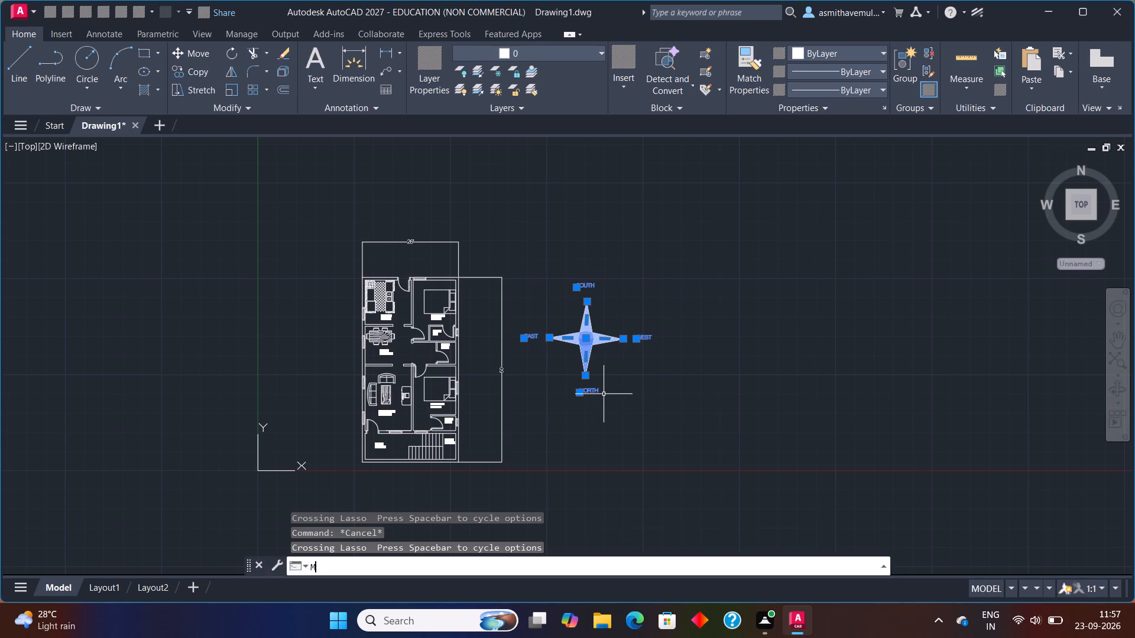
left_click(596, 388)
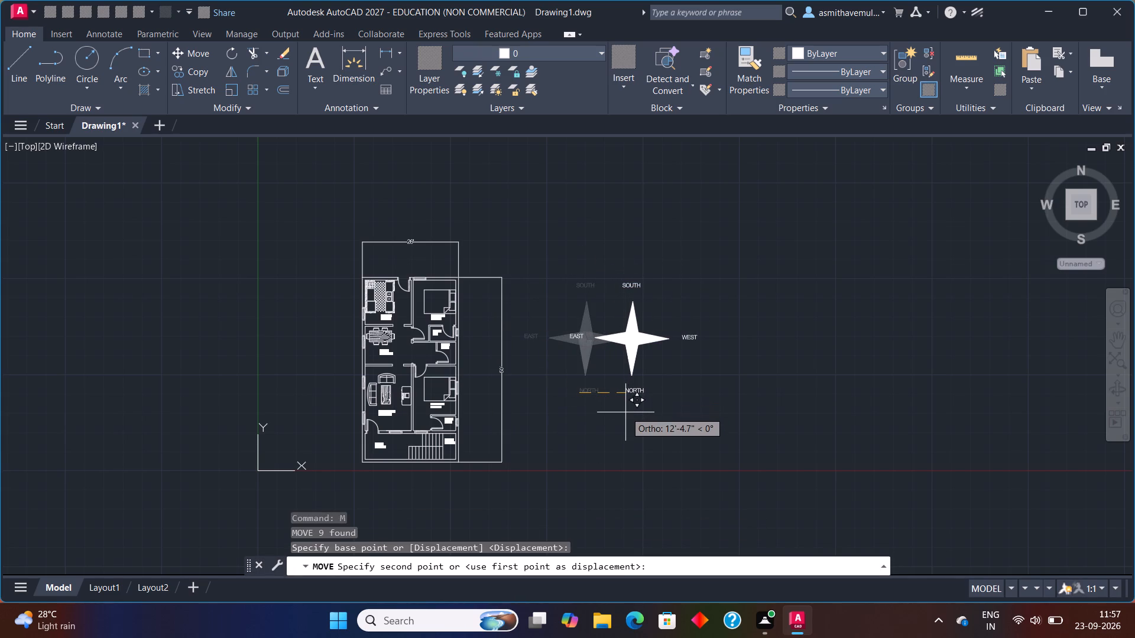
key("F8")
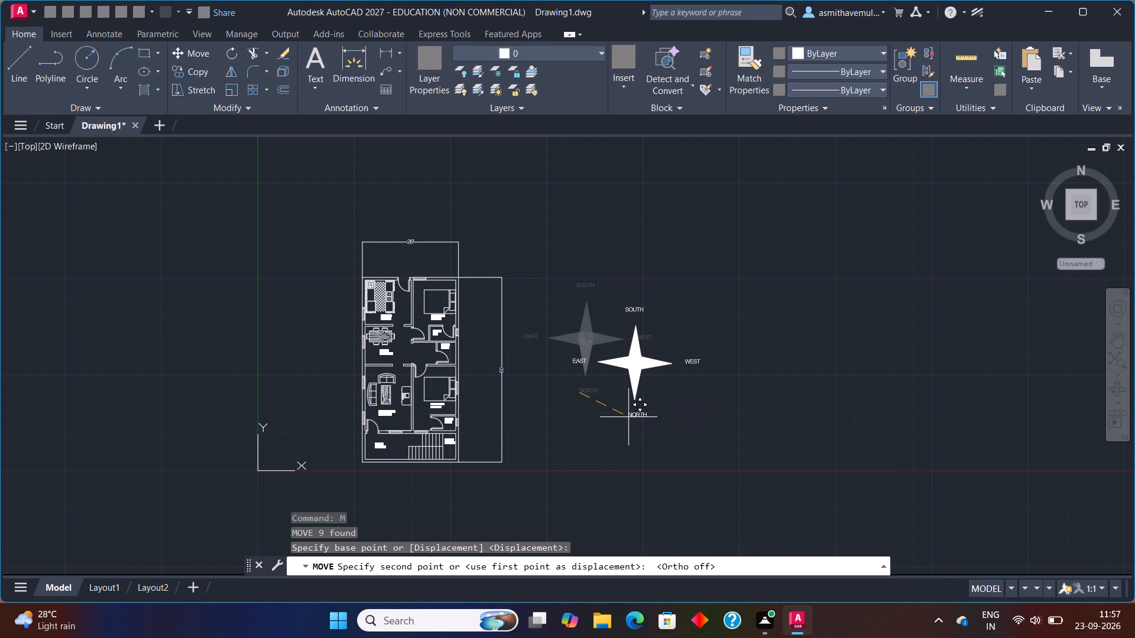
left_click(628, 418)
Examine the floor plan from the porch and staircase up to the kitchen, and back to the toilets.
scroll(485, 378, "up", 1)
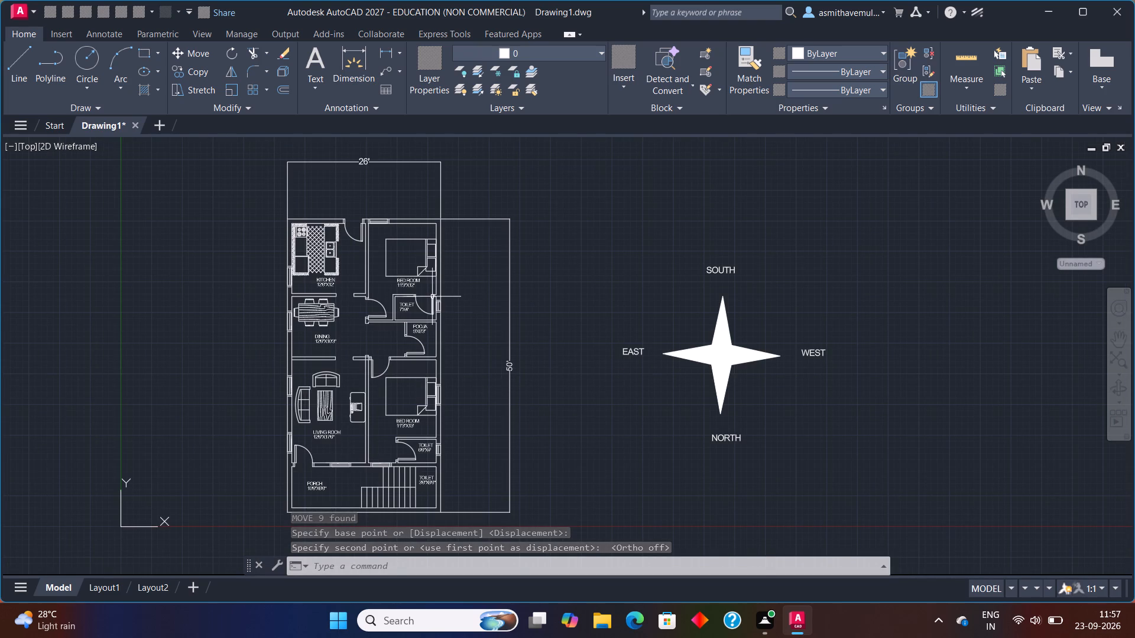
middle_click_drag(770, 318, 774, 315)
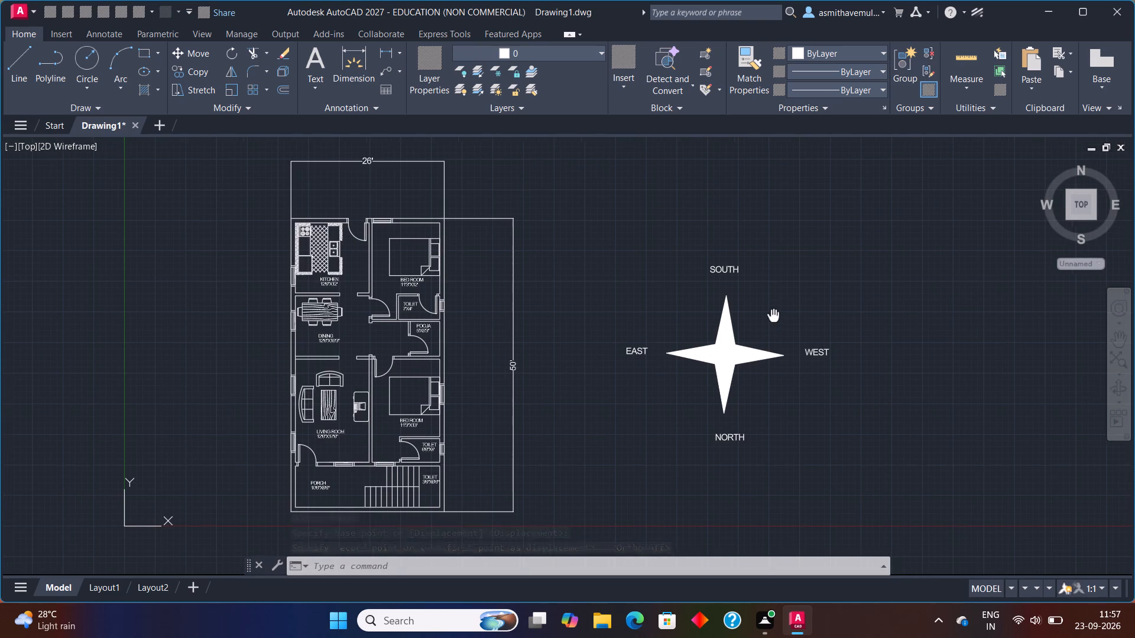
middle_click_drag(774, 315, 777, 298)
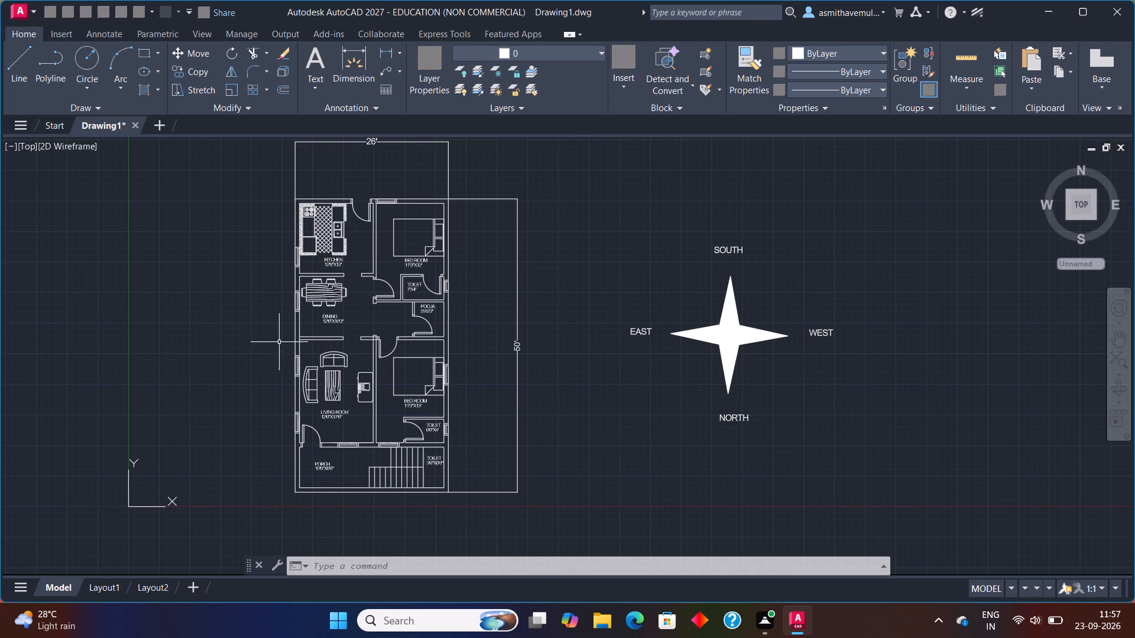
scroll(280, 342, "up", 3)
middle_click_drag(575, 339, 327, 178)
scroll(393, 275, "down", 1)
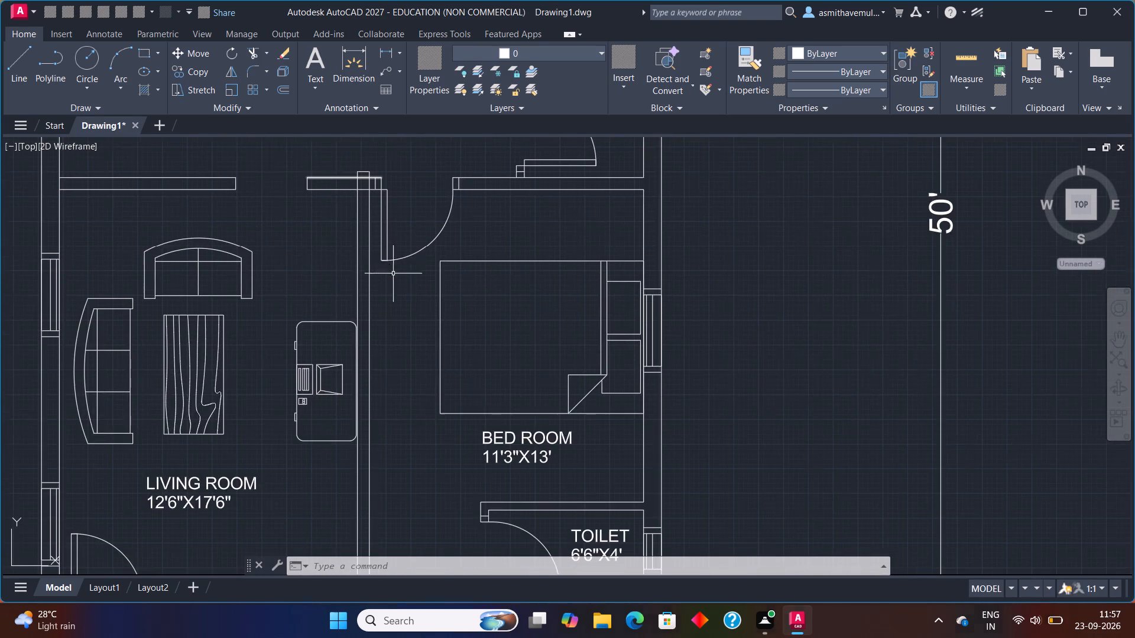
middle_click_drag(394, 354, 369, 154)
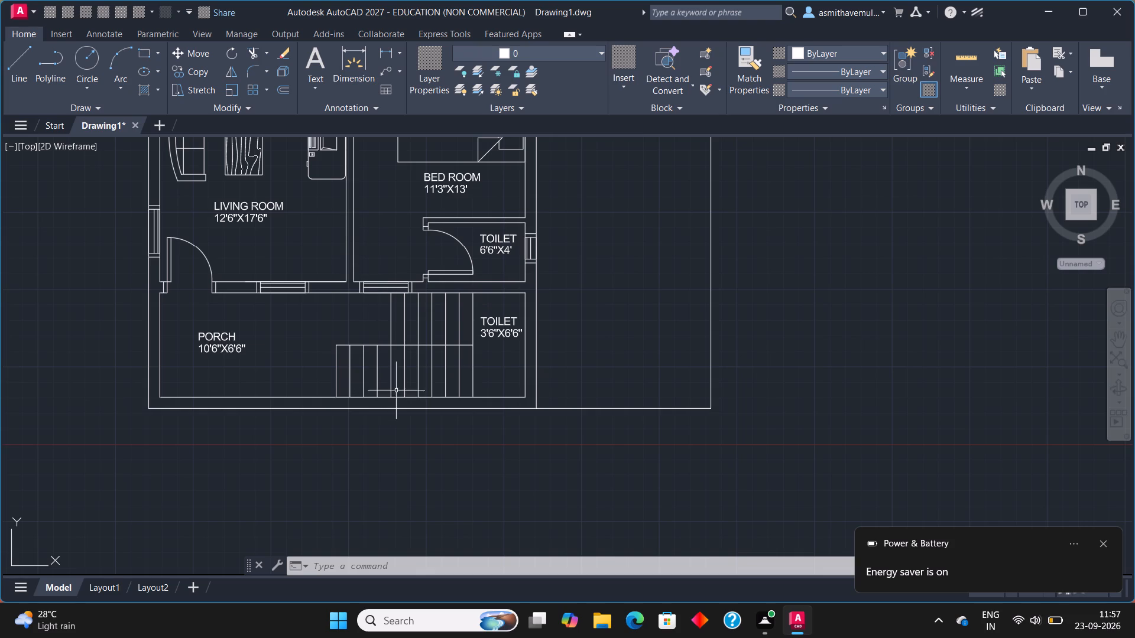
middle_click_drag(437, 284, 439, 313)
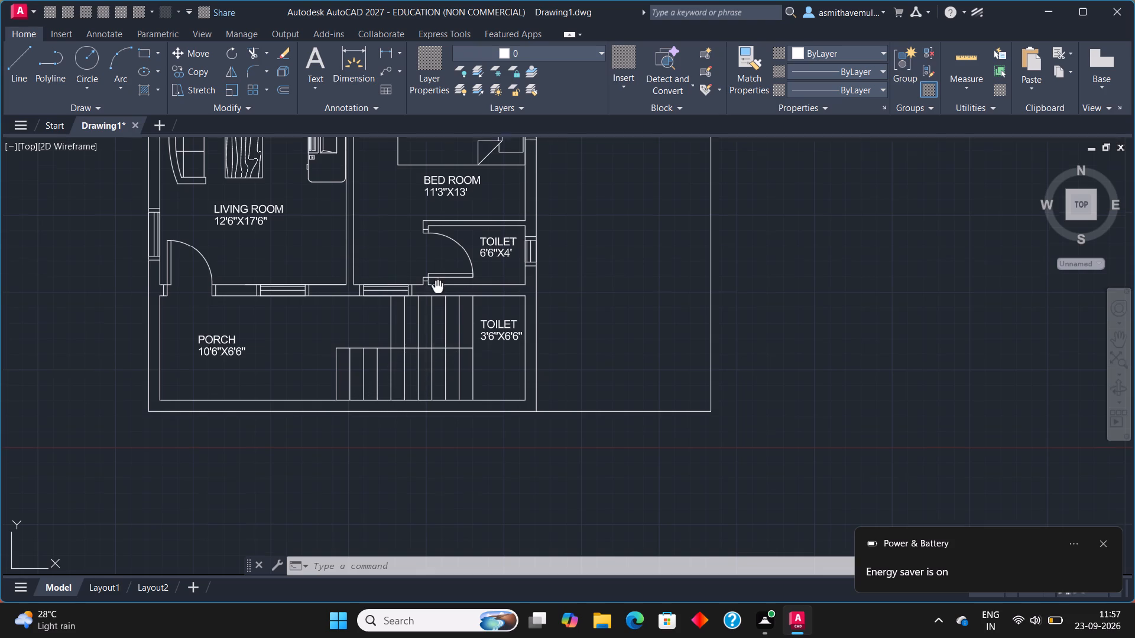
middle_click_drag(439, 313, 523, 468)
middle_click_drag(497, 343, 510, 513)
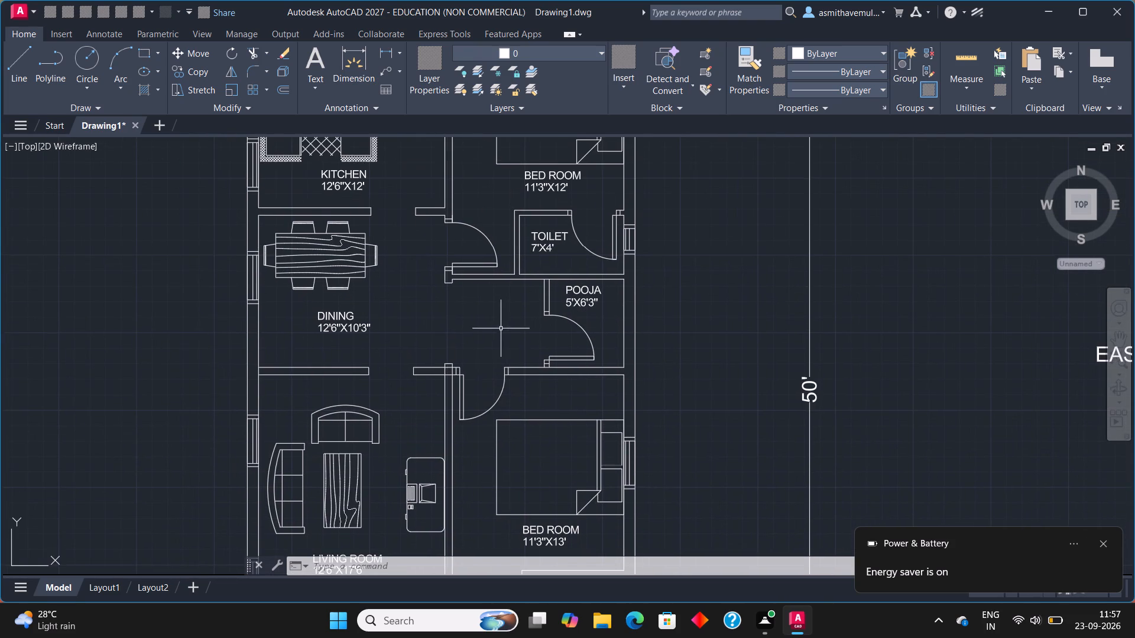
middle_click_drag(501, 329, 516, 480)
middle_click_drag(515, 339, 515, 431)
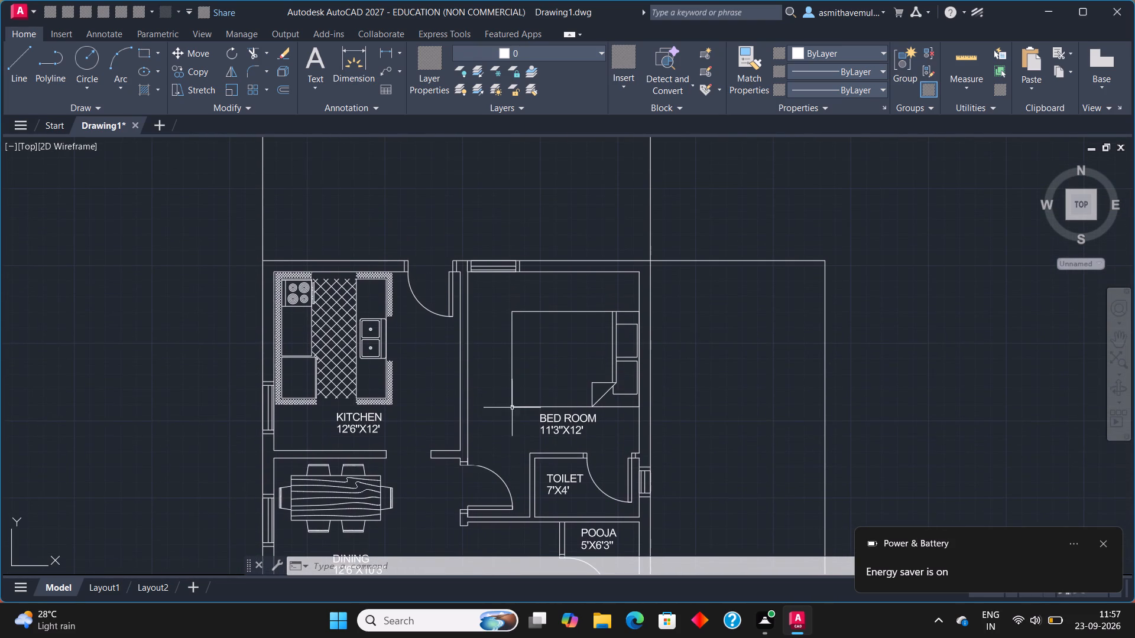
scroll(509, 390, "down", 1)
middle_click_drag(514, 395, 454, 138)
middle_click_drag(565, 379, 536, 309)
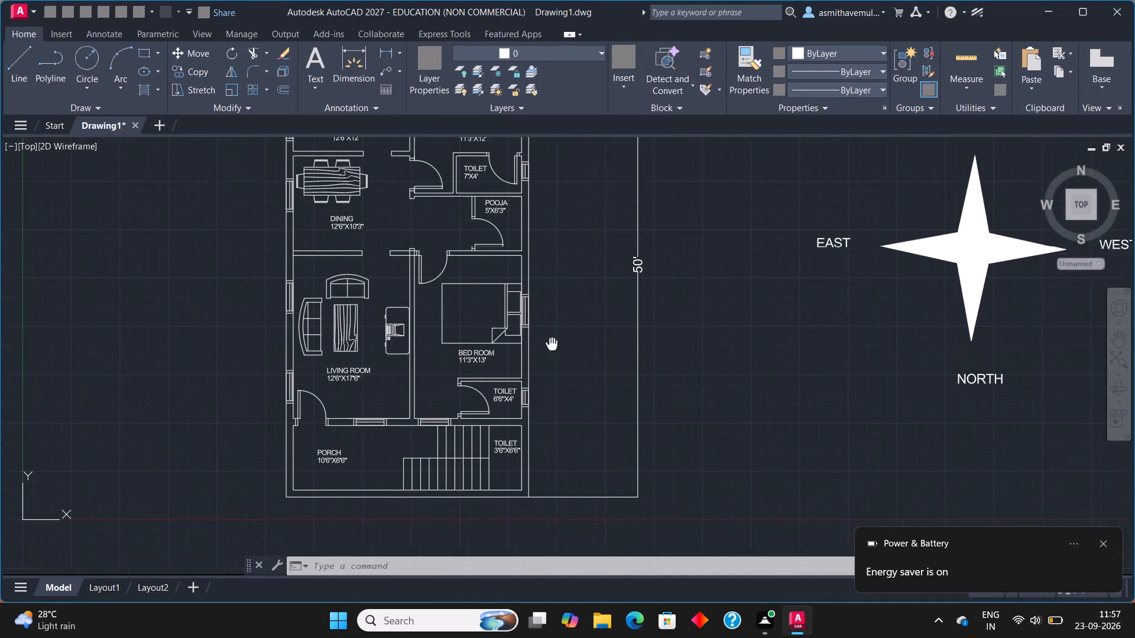
middle_click_drag(536, 309, 524, 277)
scroll(534, 331, "up", 1)
scroll(501, 288, "up", 1)
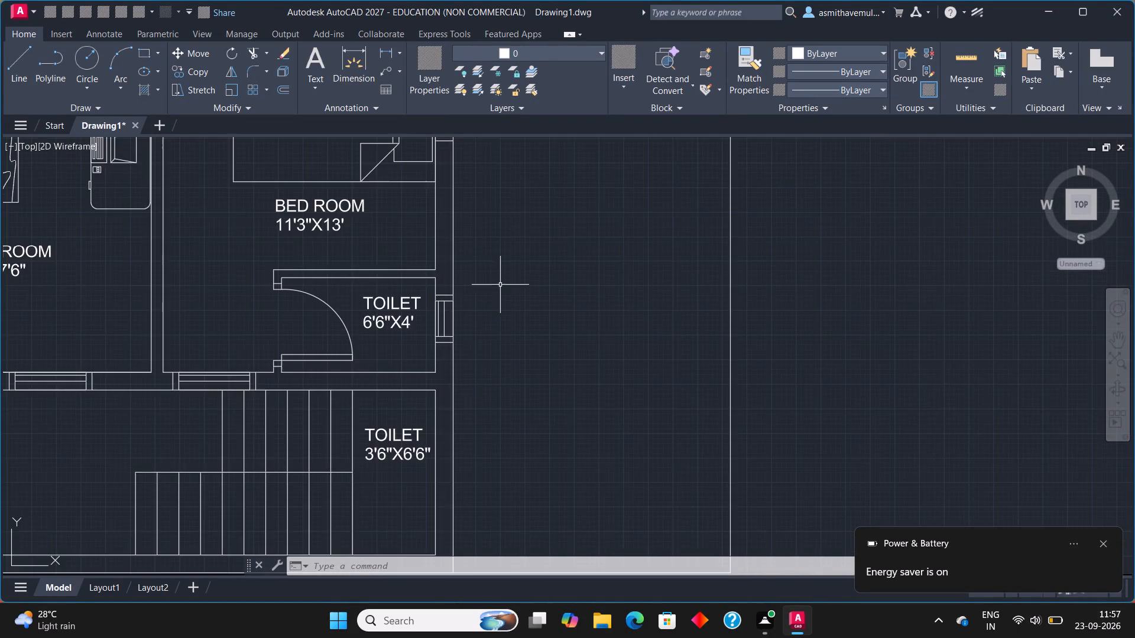
Delete the 26' width dimension above the floor plan.
scroll(495, 277, "down", 3)
scroll(494, 269, "up", 2)
middle_click_drag(491, 258, 507, 289)
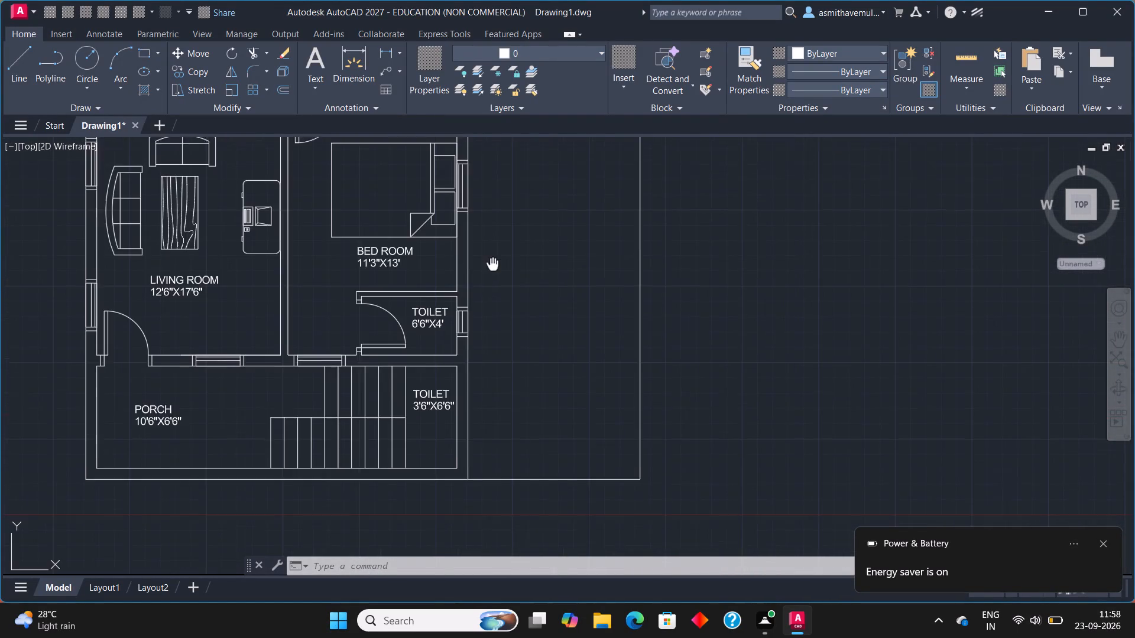
middle_click_drag(507, 289, 668, 452)
scroll(591, 337, "down", 1)
middle_click_drag(549, 313, 545, 383)
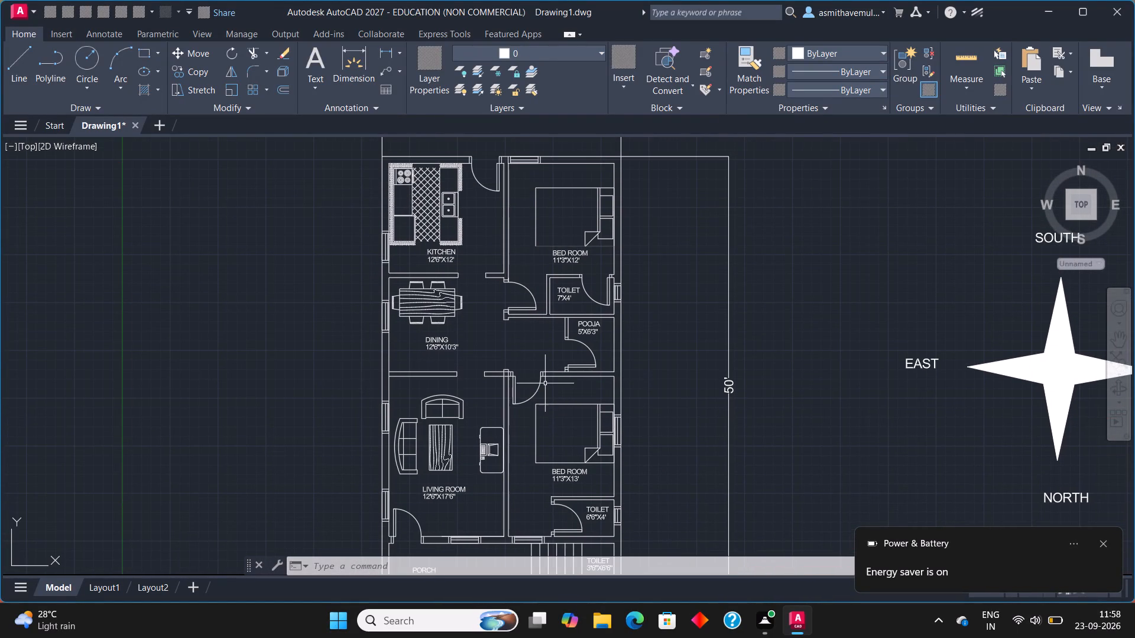
scroll(548, 379, "down", 1)
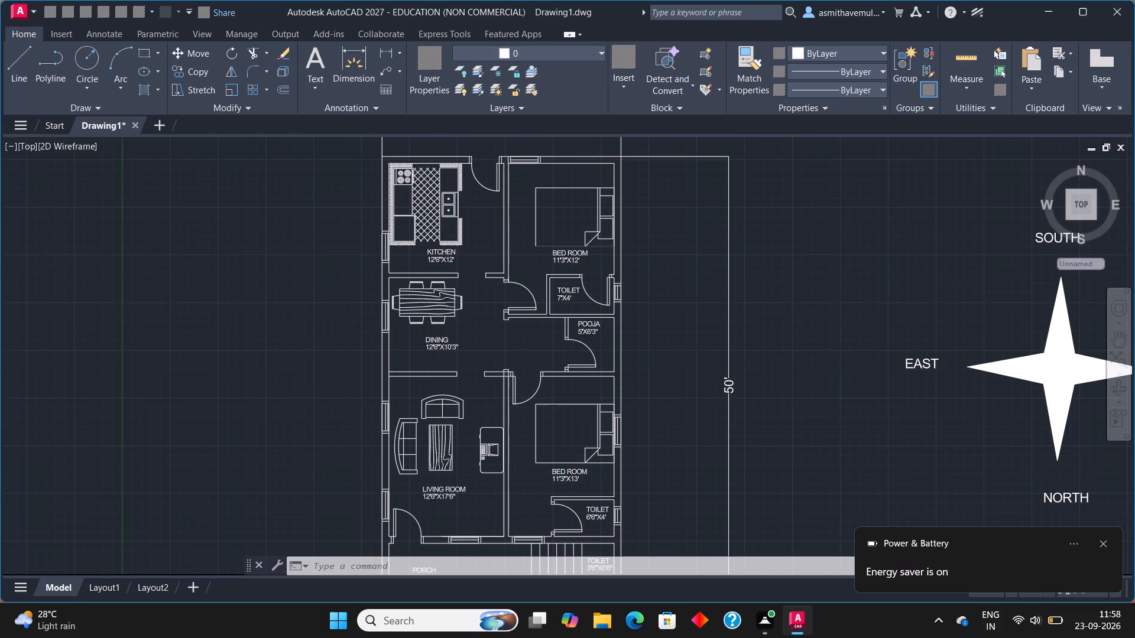
scroll(543, 353, "up", 1)
middle_click_drag(534, 211, 514, 349)
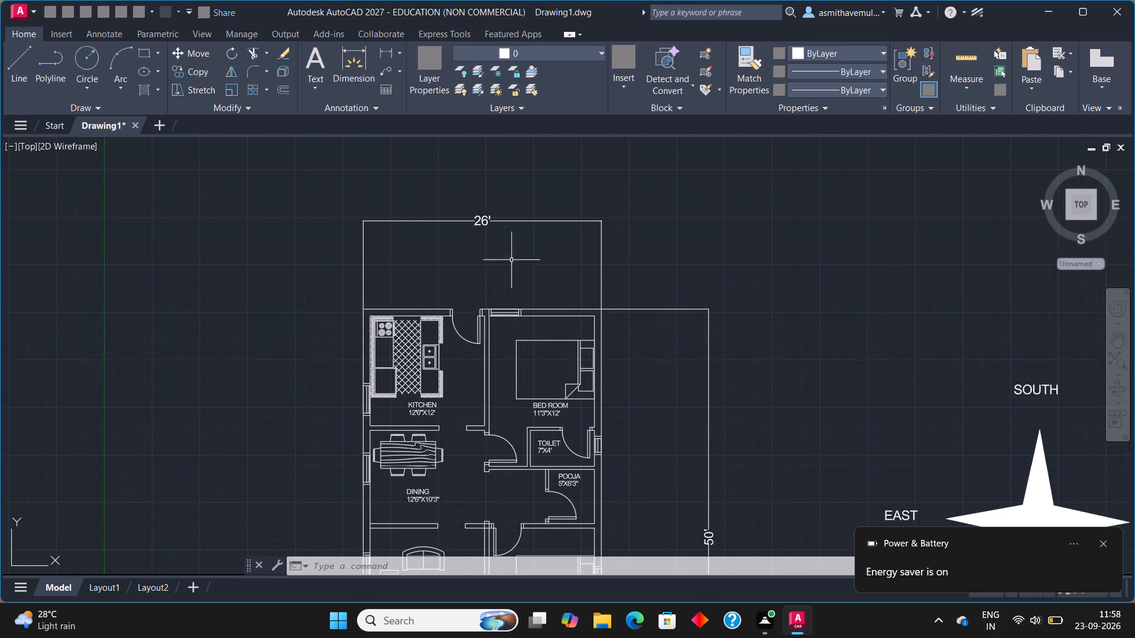
left_click_drag(629, 250, 322, 295)
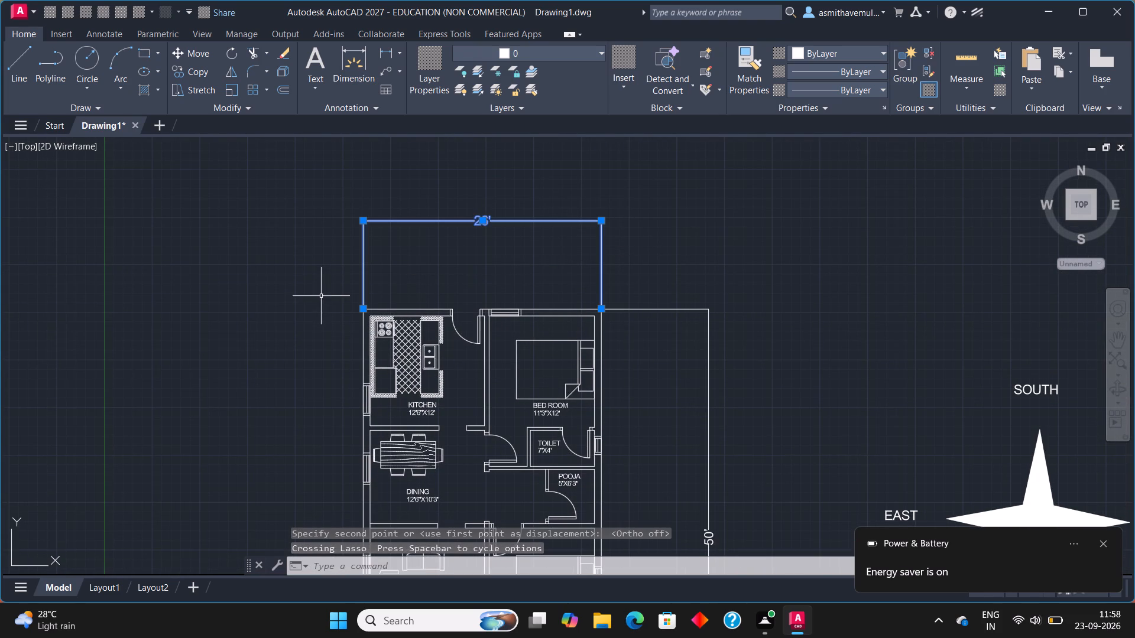
key("Delete")
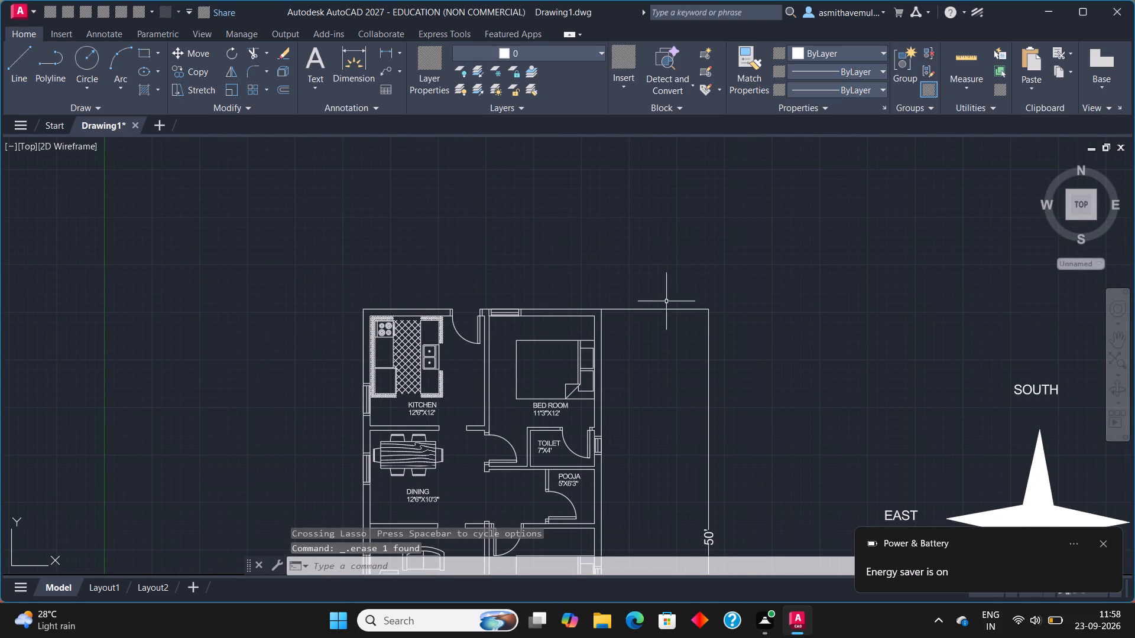
Delete the 50' length dimension running along the bedroom side of the floor plan.
middle_click_drag(675, 354, 442, 292)
left_click_drag(430, 223, 546, 335)
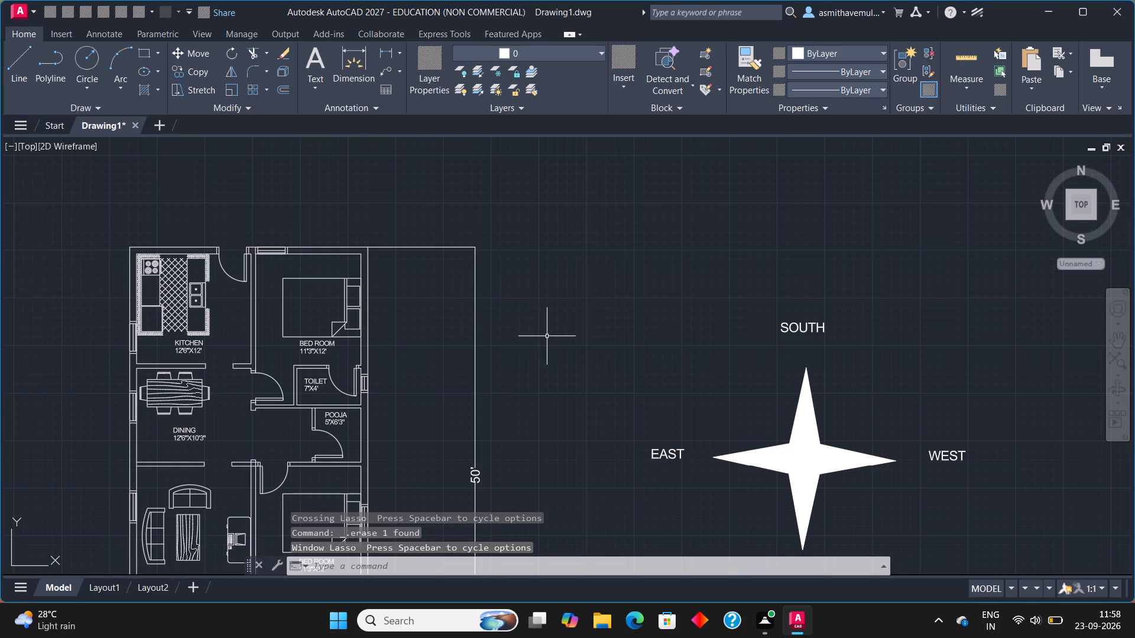
left_click_drag(654, 388, 364, 210)
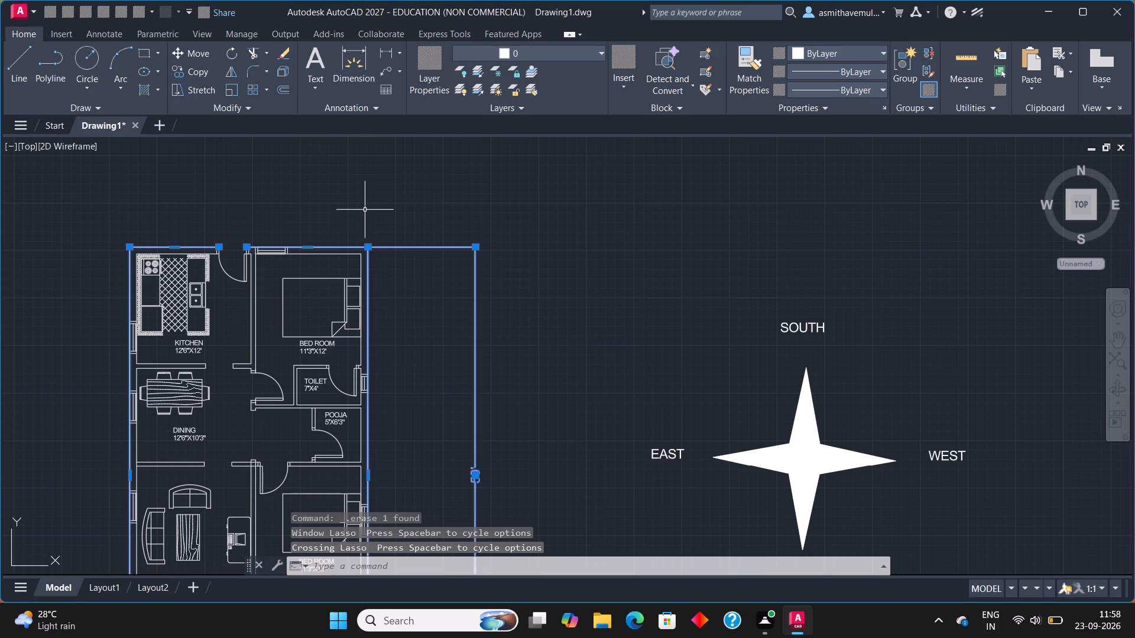
key("Escape")
left_click_drag(449, 193, 472, 249)
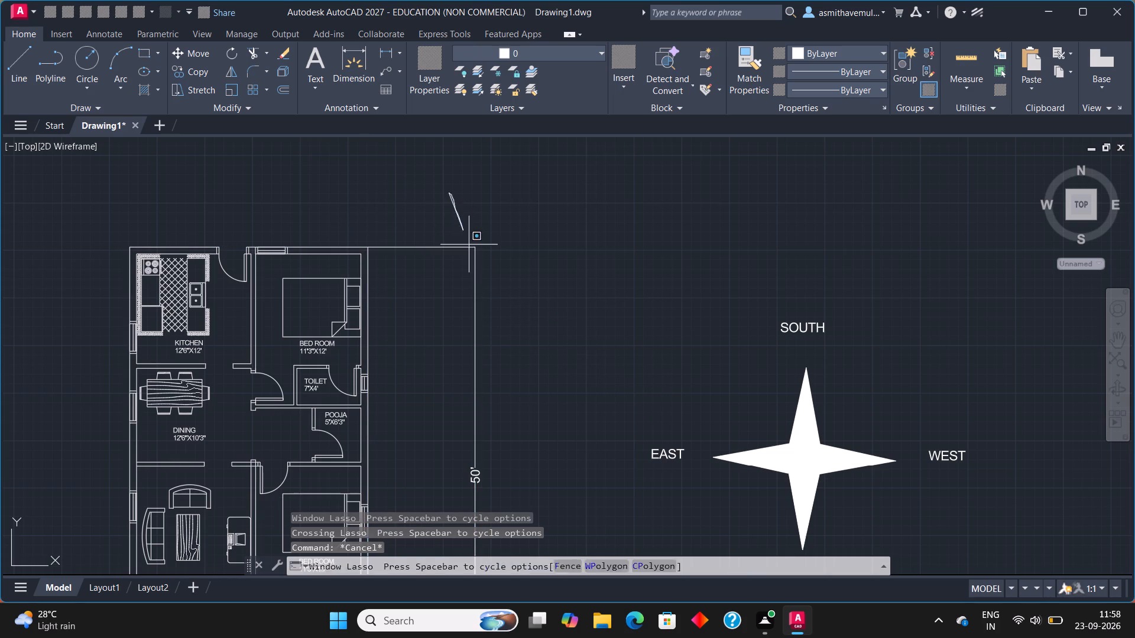
left_click_drag(472, 249, 541, 307)
left_click_drag(547, 326, 454, 269)
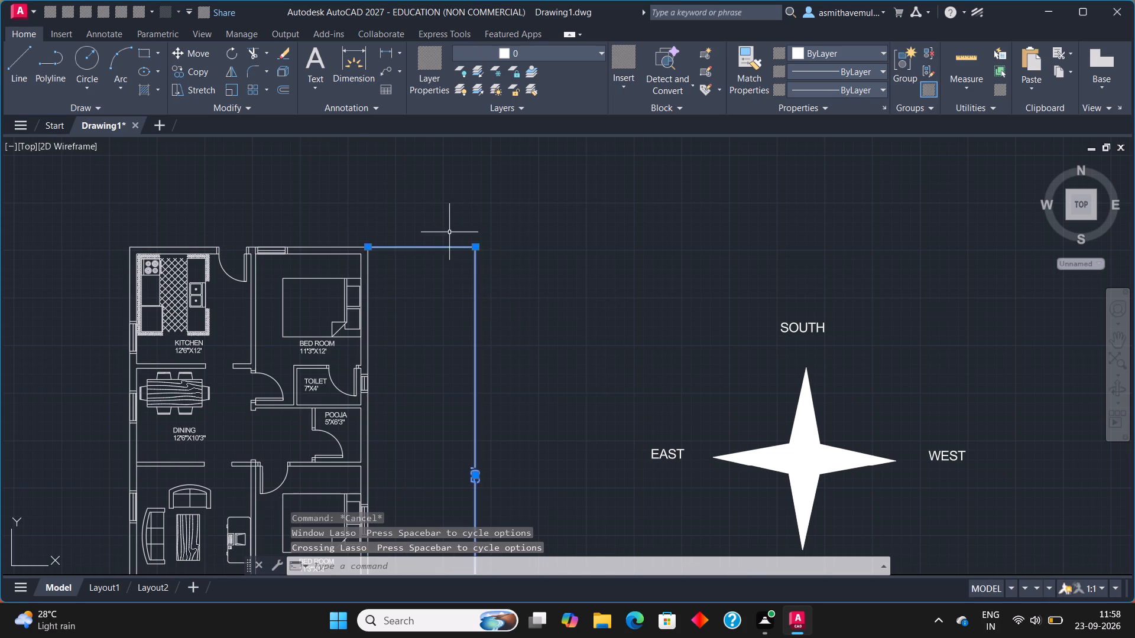
key("Delete")
Add a 50' linear dimension between the bedroom-side outer wall's two end corners, with its dimension line close to the wall.
scroll(457, 291, "down", 1)
middle_click_drag(446, 317, 405, 229)
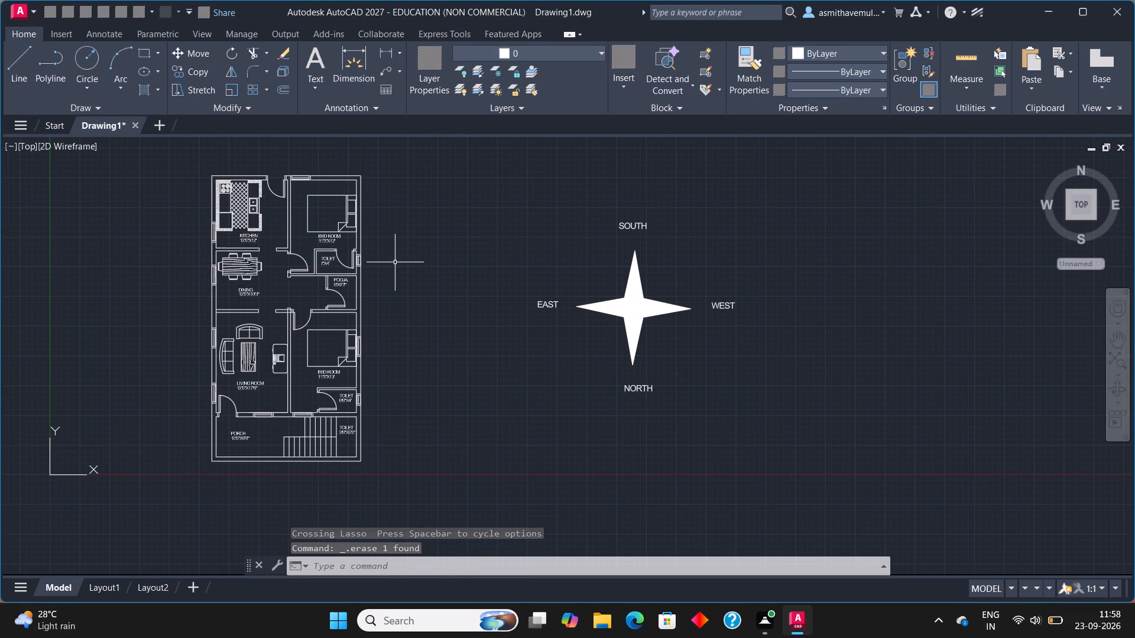
type("DLI")
key("Return")
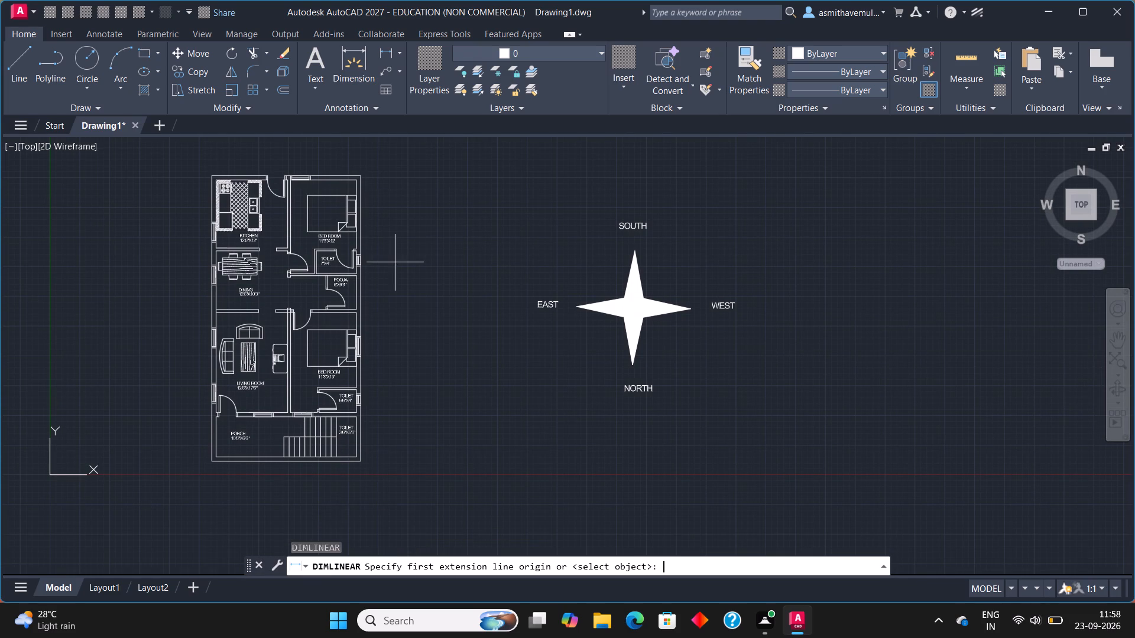
left_click_drag(359, 178, 359, 185)
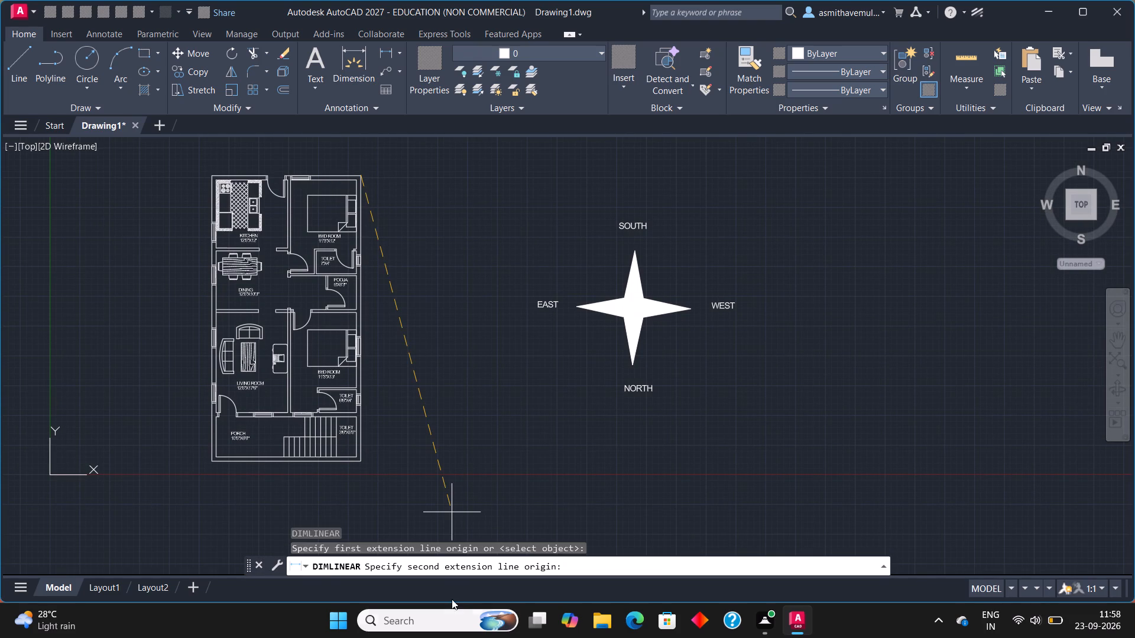
left_click(358, 466)
left_click(388, 458)
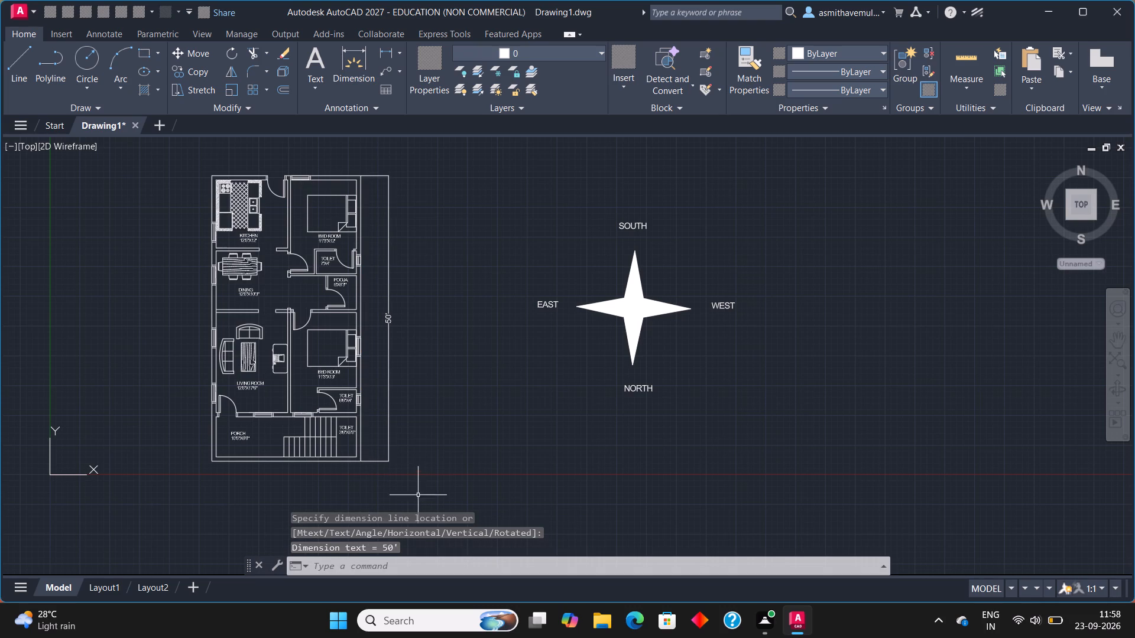
Add a 26' linear dimension between the outer corners of the kitchen-side end wall, placed just above the plan.
key("d")
type("LI")
key("Return")
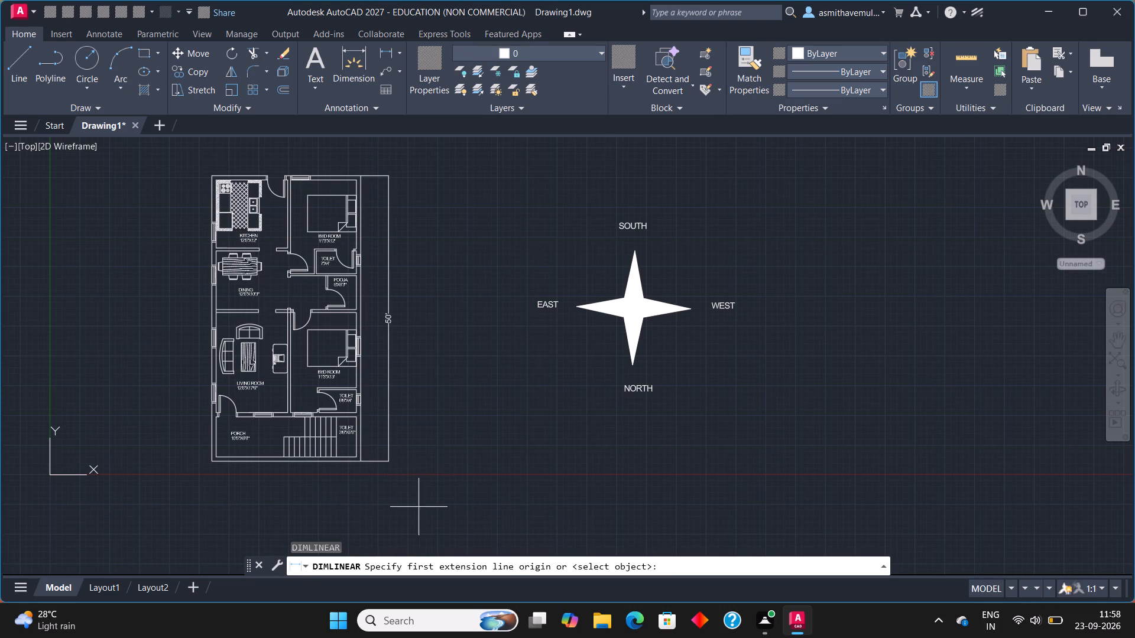
left_click(209, 174)
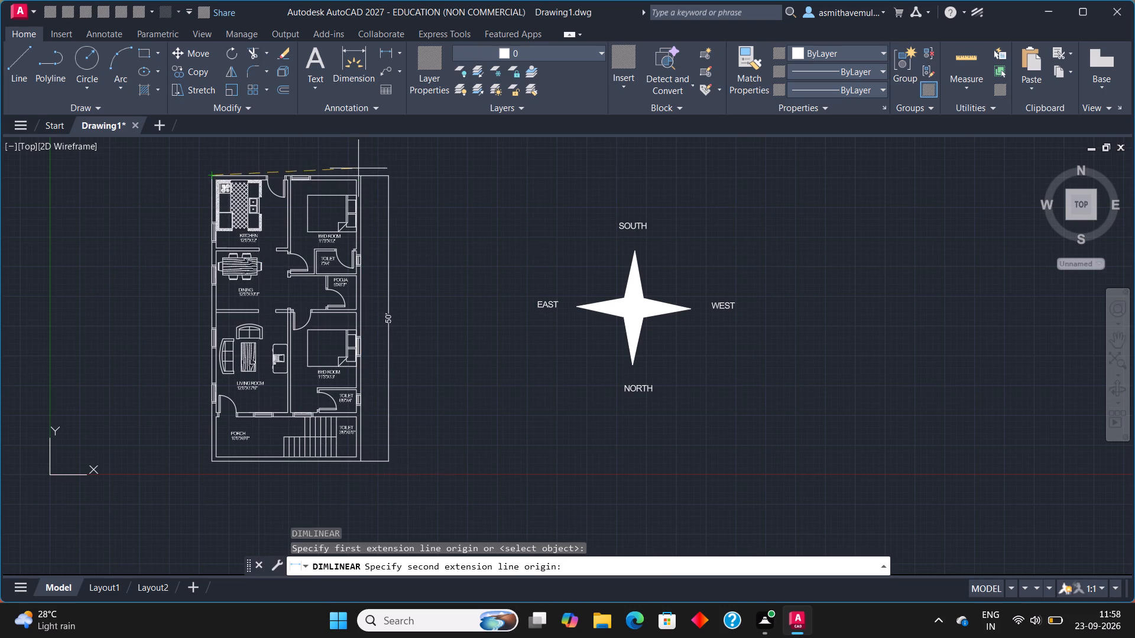
left_click(361, 174)
left_click(358, 152)
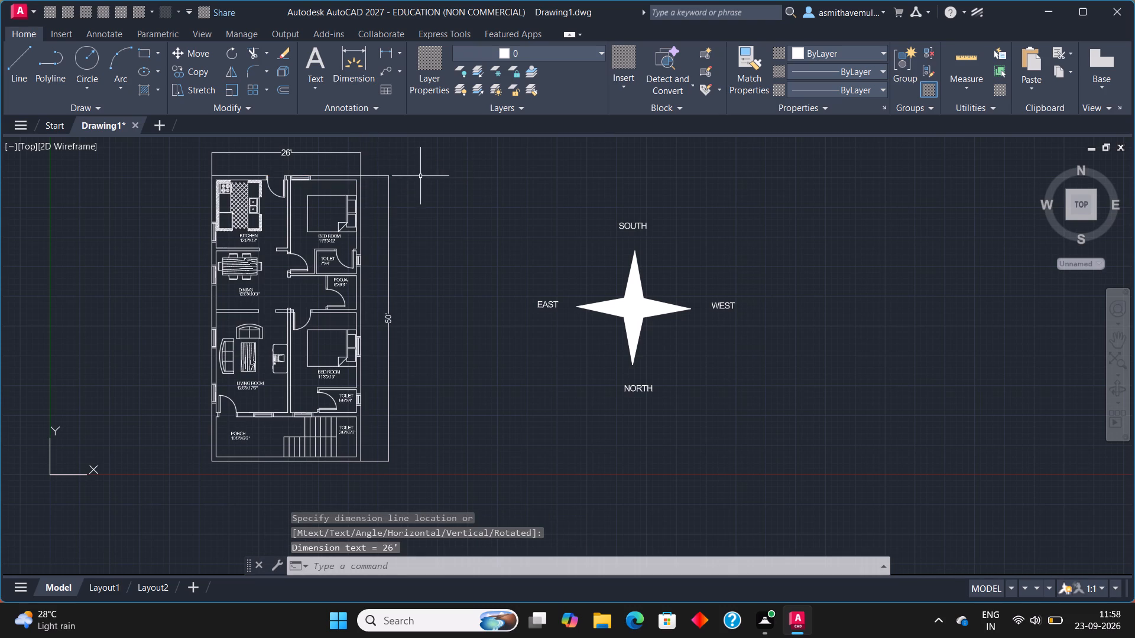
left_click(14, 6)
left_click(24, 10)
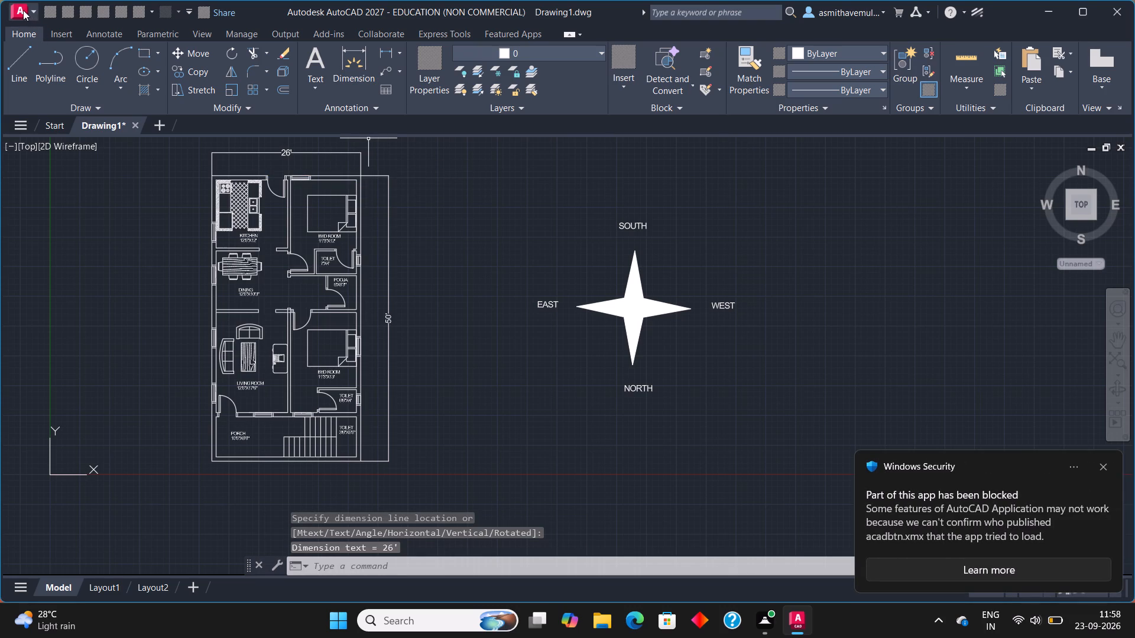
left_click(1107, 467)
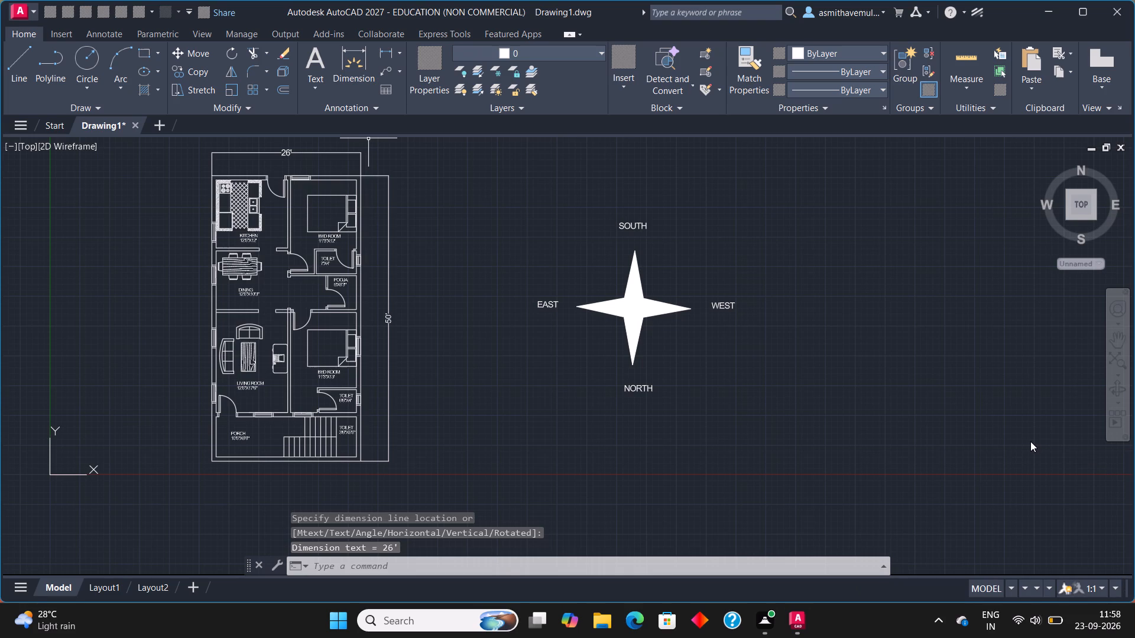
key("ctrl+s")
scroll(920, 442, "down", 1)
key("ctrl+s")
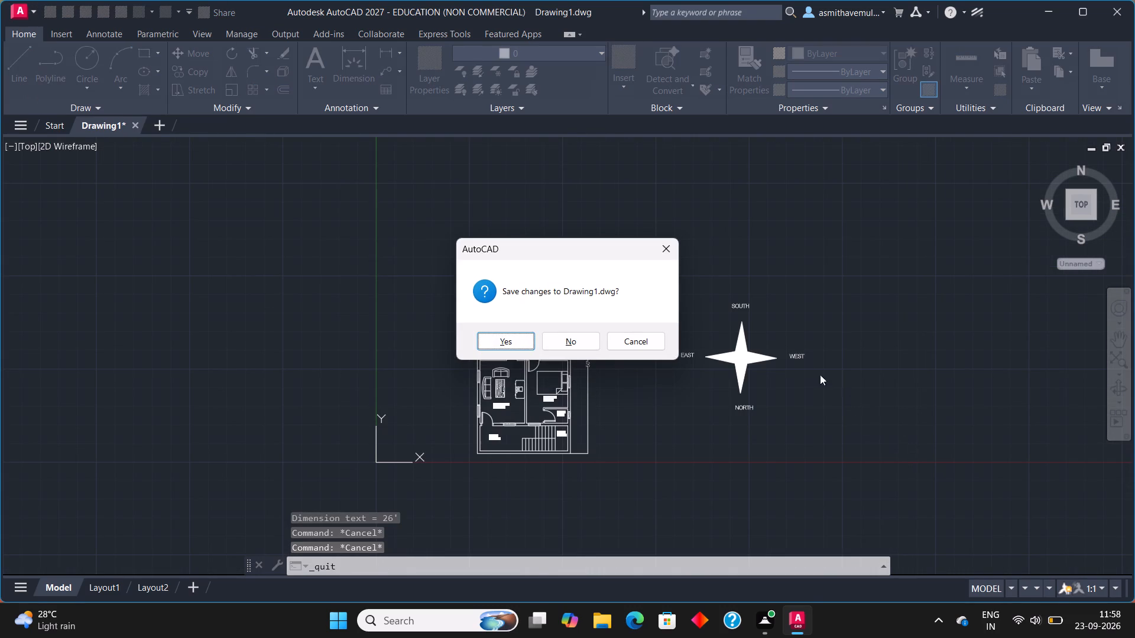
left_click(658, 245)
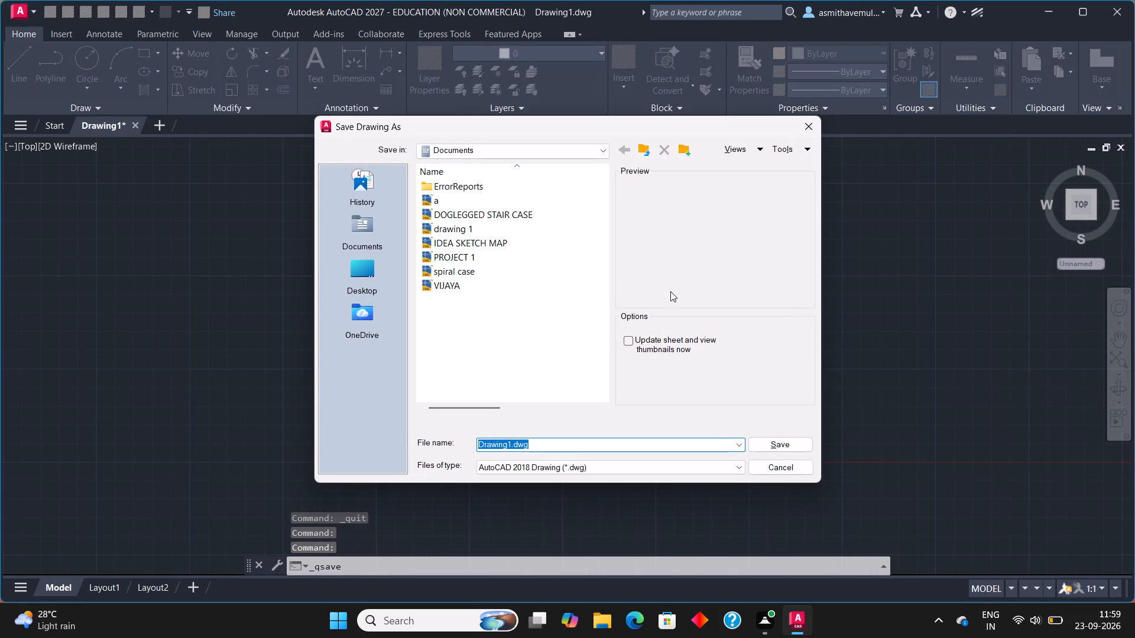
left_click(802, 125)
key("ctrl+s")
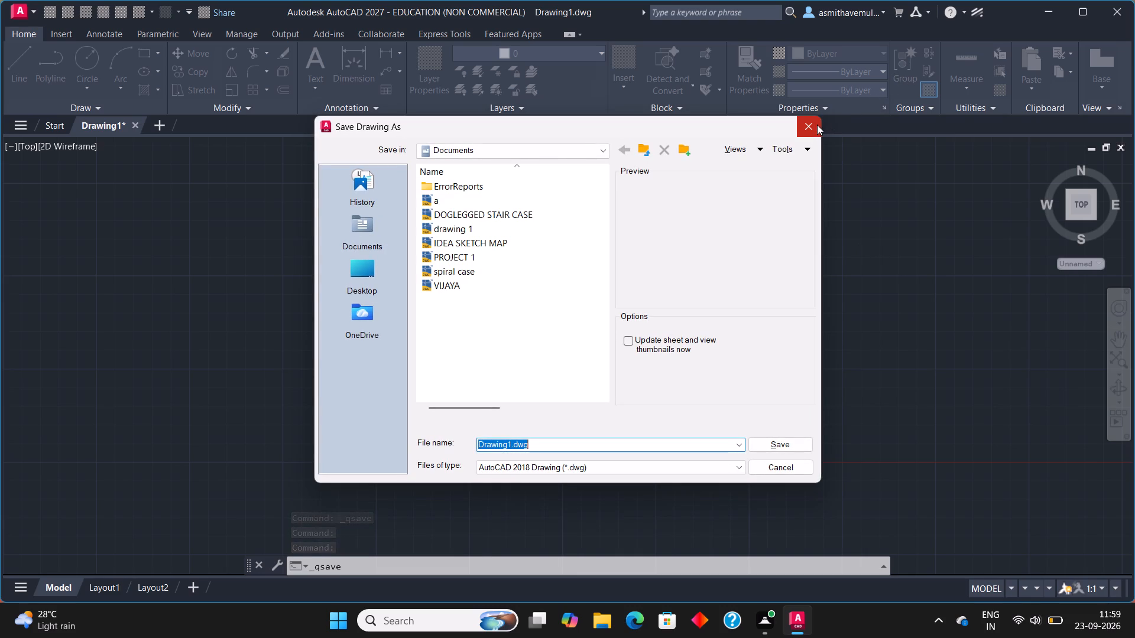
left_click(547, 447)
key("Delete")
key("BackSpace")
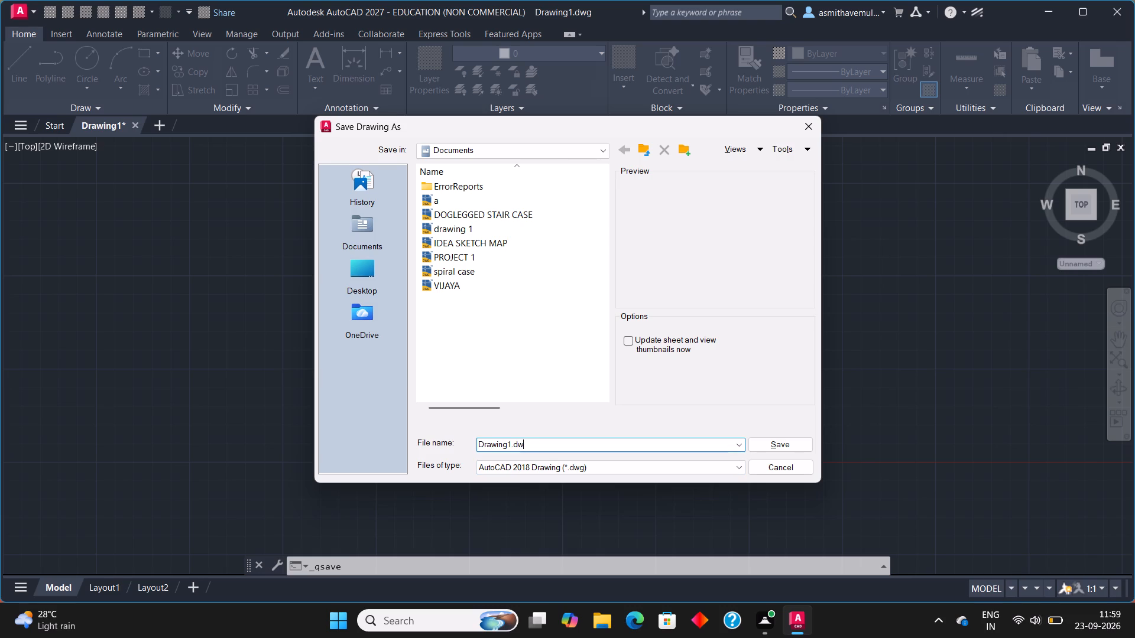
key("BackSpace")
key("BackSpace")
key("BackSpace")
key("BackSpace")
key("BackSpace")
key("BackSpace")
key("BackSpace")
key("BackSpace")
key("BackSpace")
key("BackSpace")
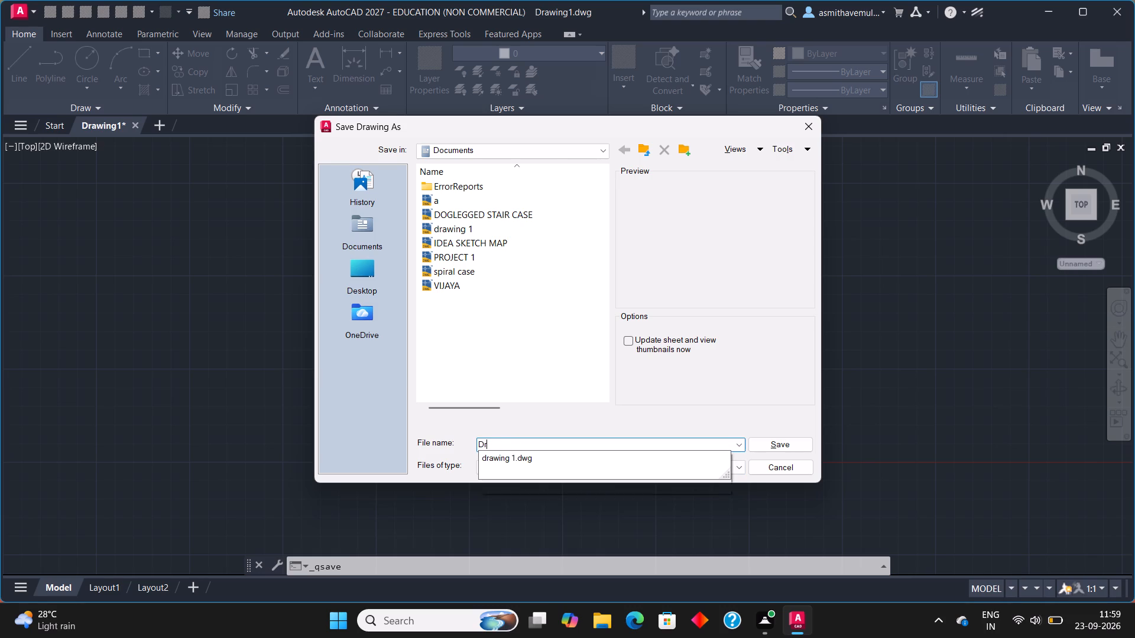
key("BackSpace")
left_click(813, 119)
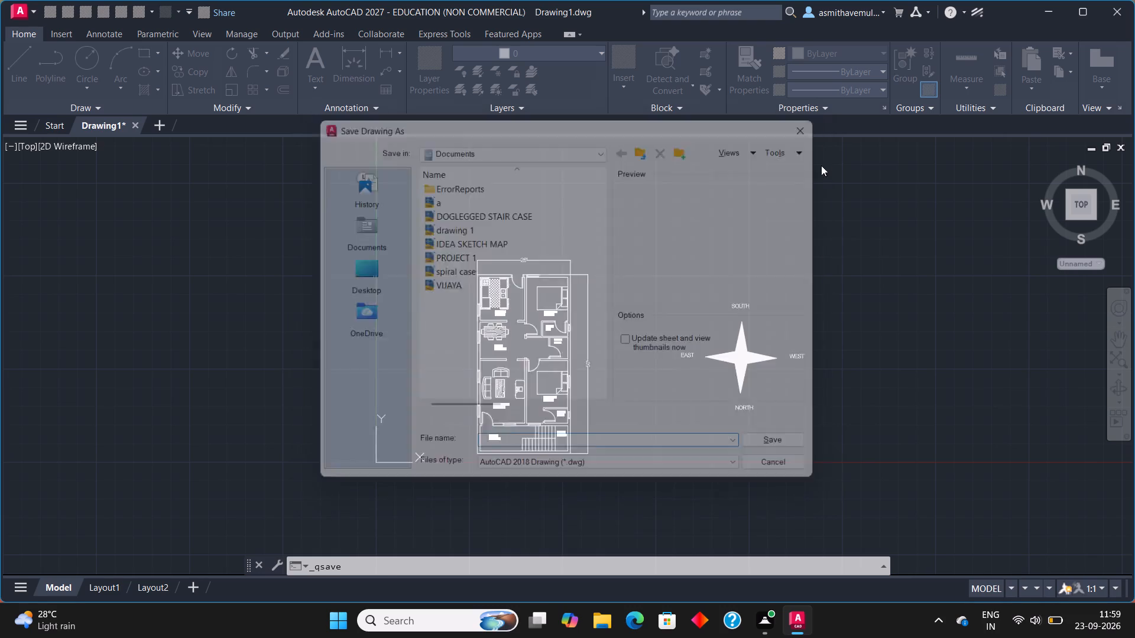
Save the drawing in the Documents folder under the file name 2BHK PLAN WITH NORTH FACING.
scroll(680, 351, "up", 1)
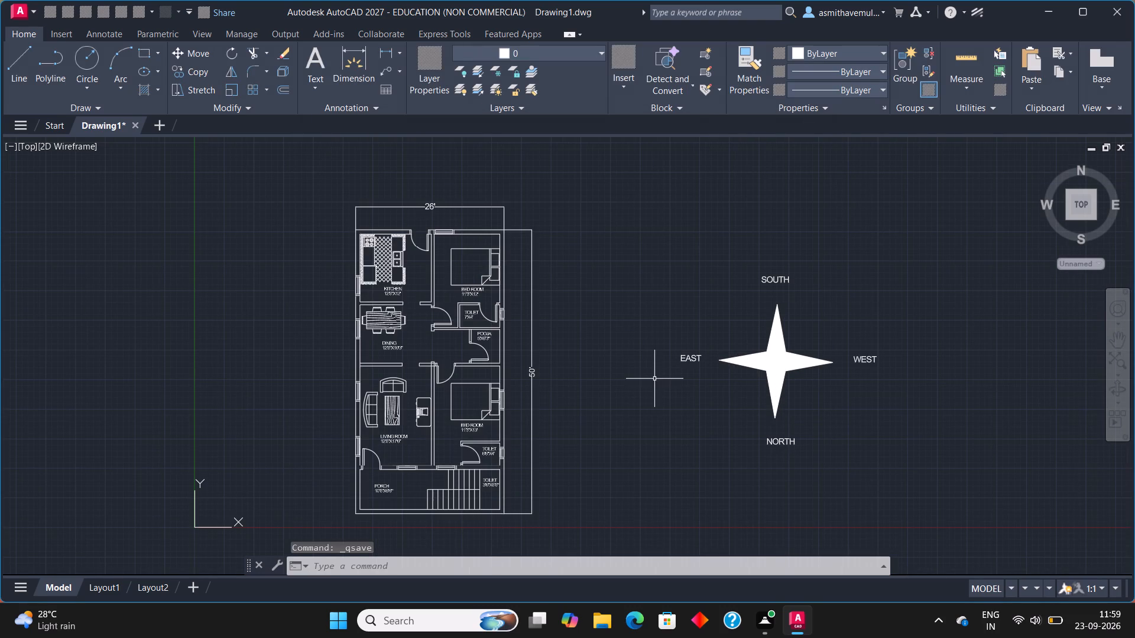
key("ctrl+s")
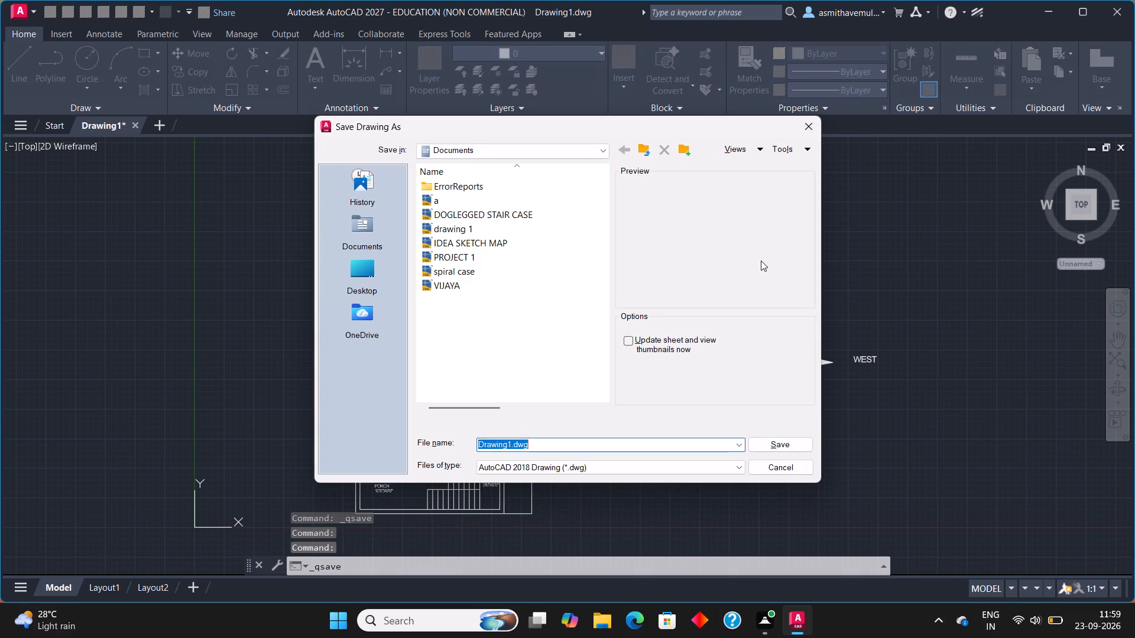
key("Delete")
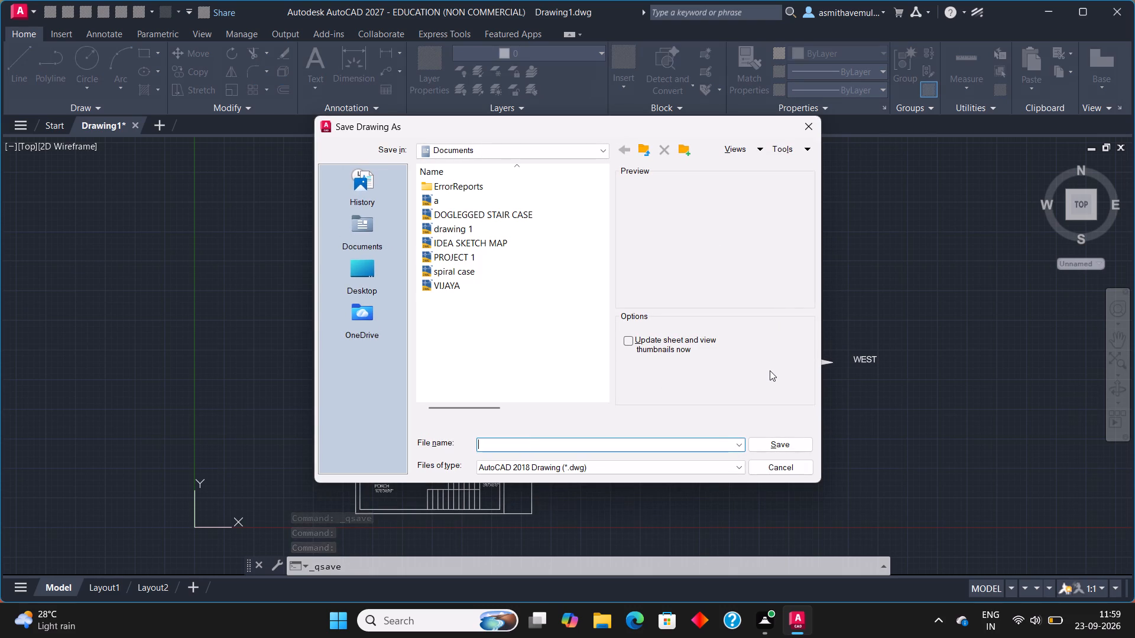
key("2")
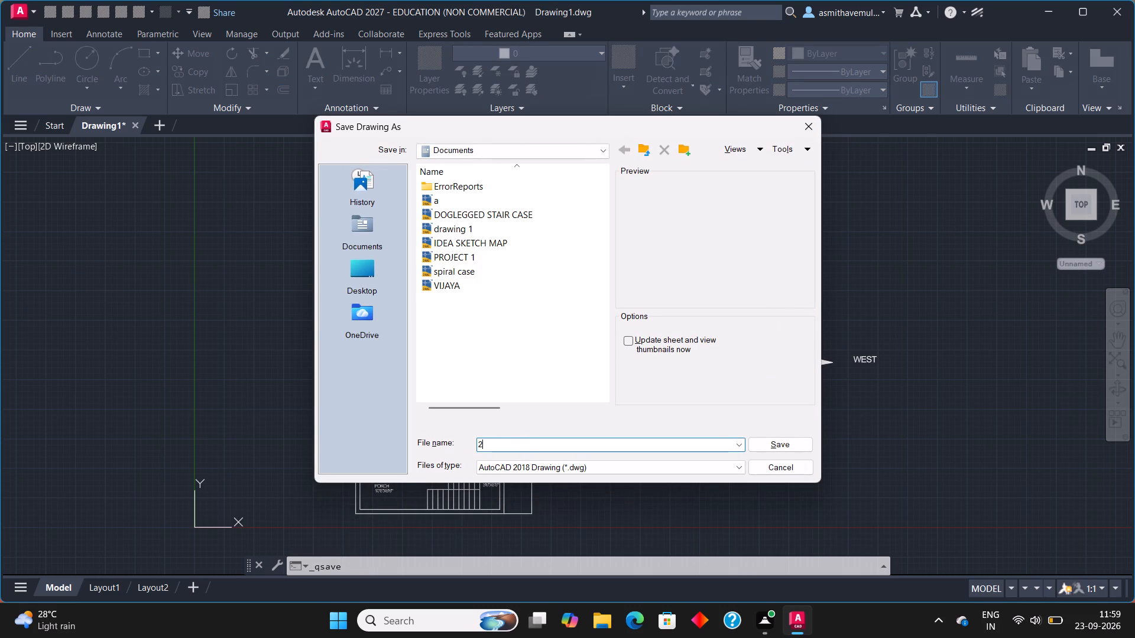
type("BHK PLAN")
key("space")
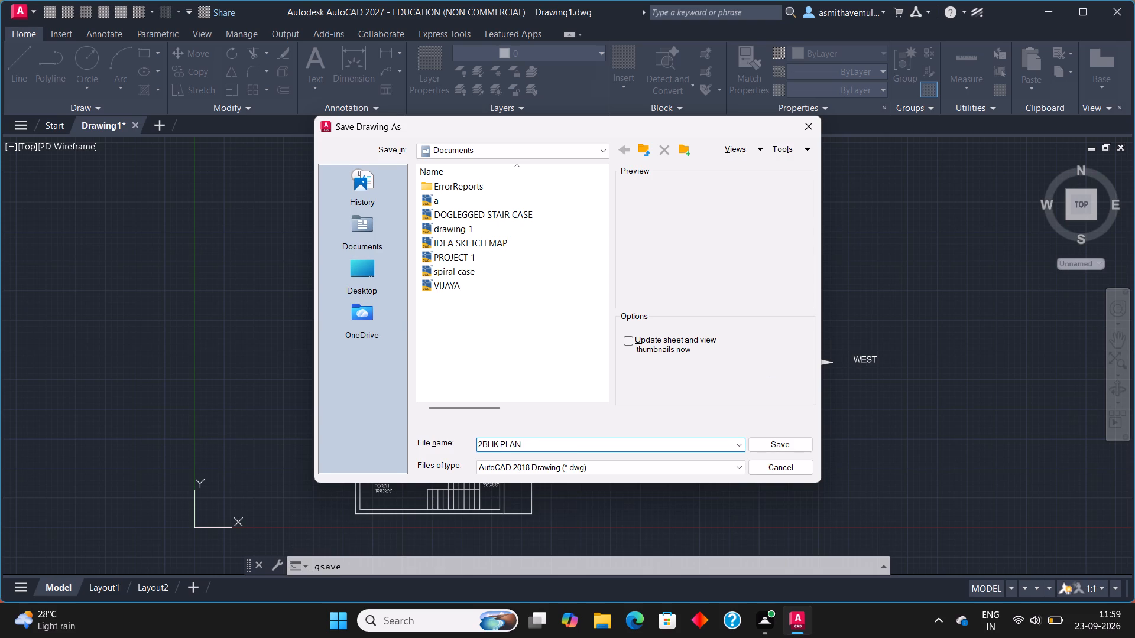
type("WITH")
key("space")
type("NORTH")
key("space")
type("FACIN")
key("BackSpace")
type("NG")
left_click(800, 444)
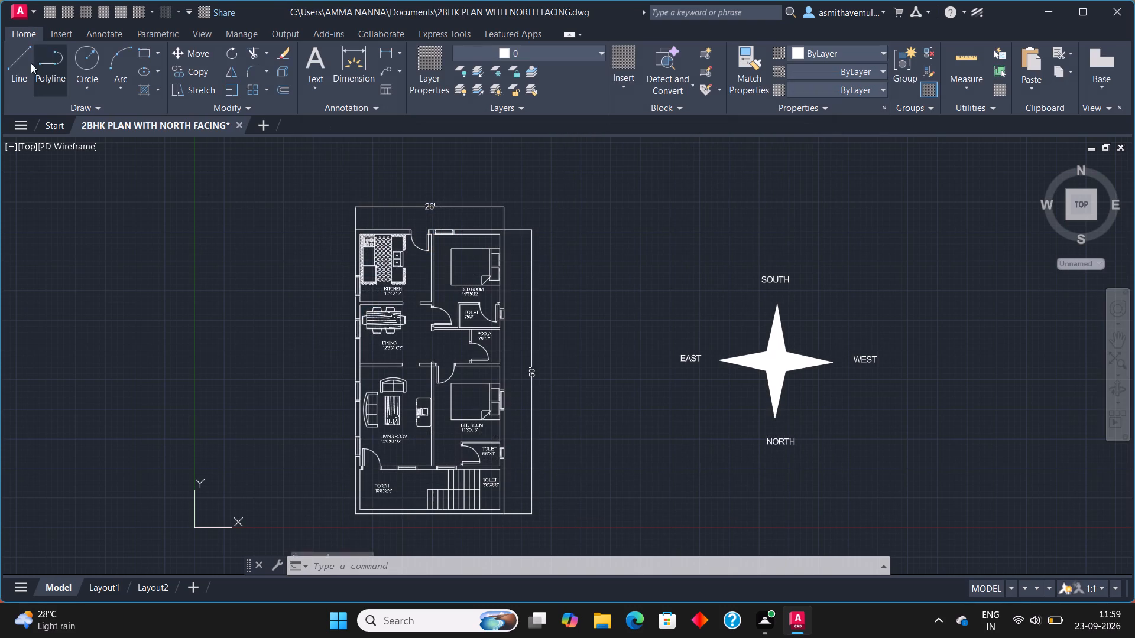
Save the 2BHK plan drawing again under its current name.
left_click(18, 13)
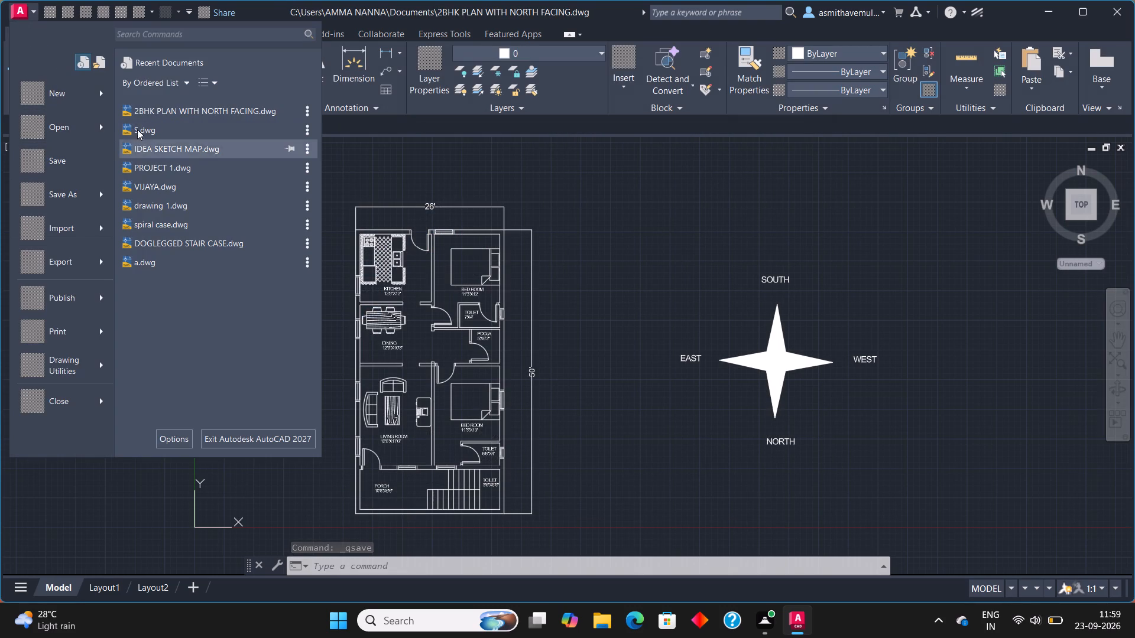
left_click(589, 193)
key("ctrl+s")
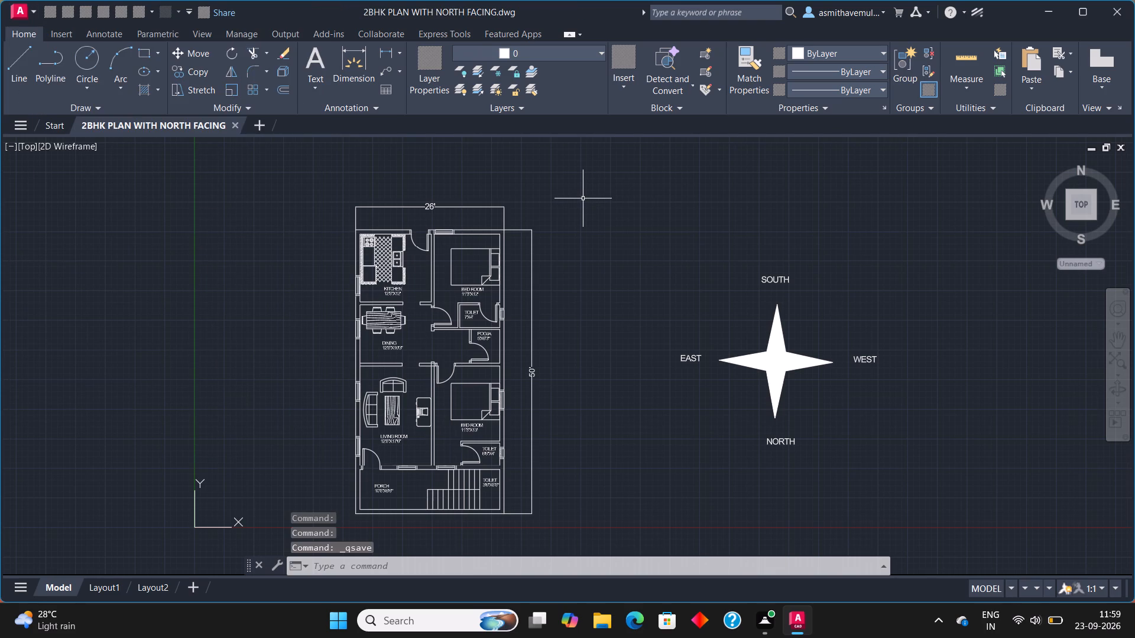
Save a copy of the drawing to the Desktop, keeping the name 2BHK PLAN WITH NORTH FACING and the AutoCAD 2018 drawing format.
left_click(22, 14)
scroll(102, 240, "down", 2)
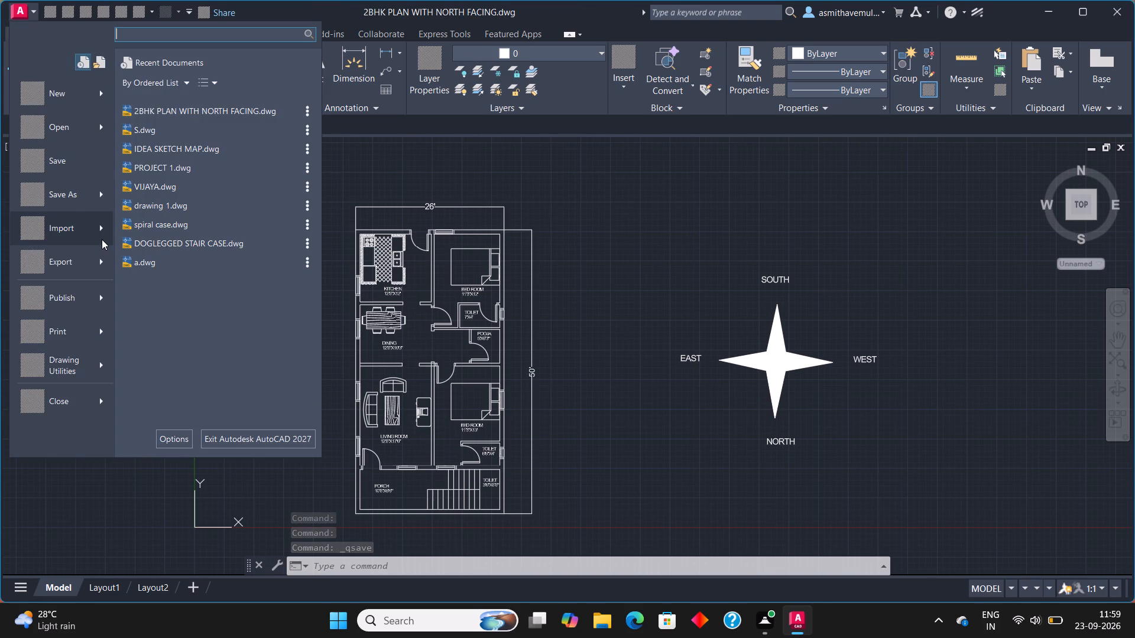
left_click(65, 194)
left_click(64, 185)
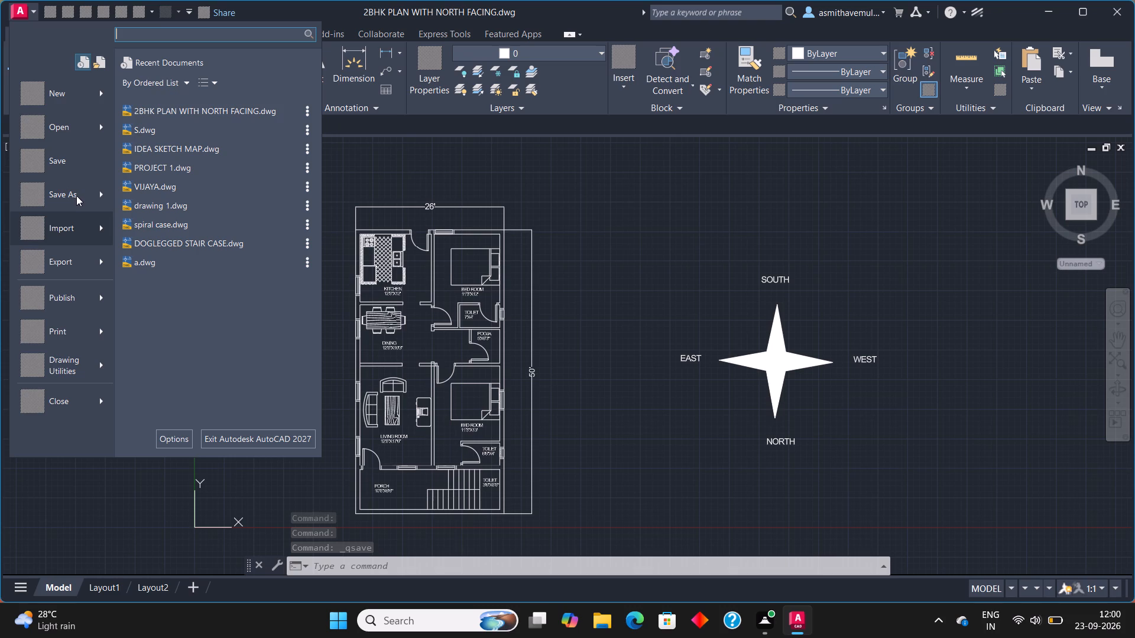
left_click(79, 194)
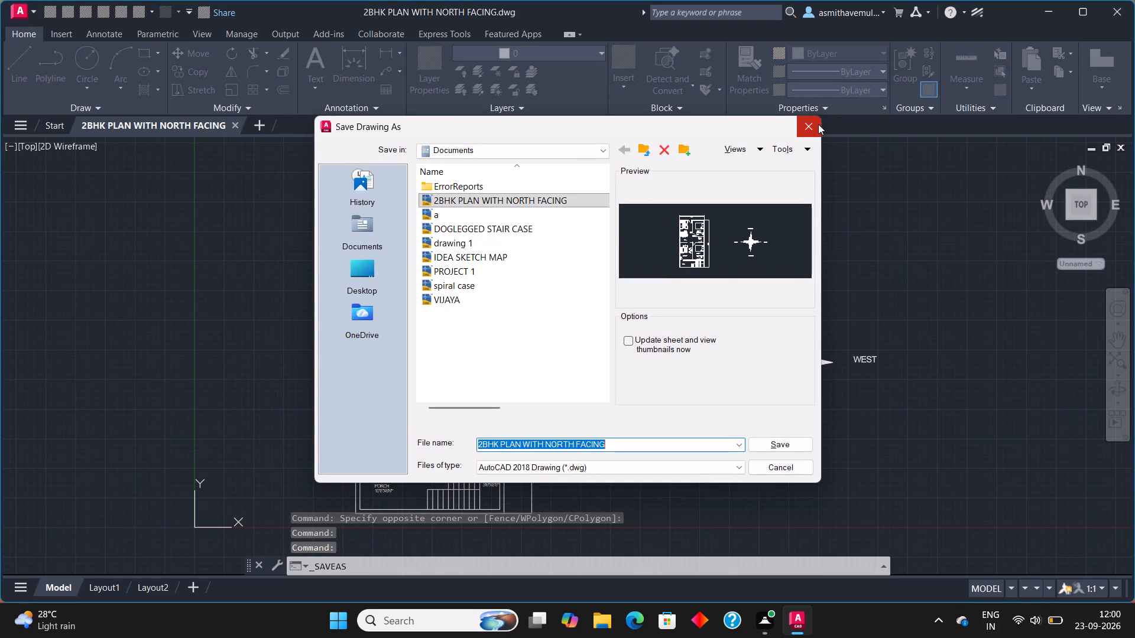
left_click(364, 267)
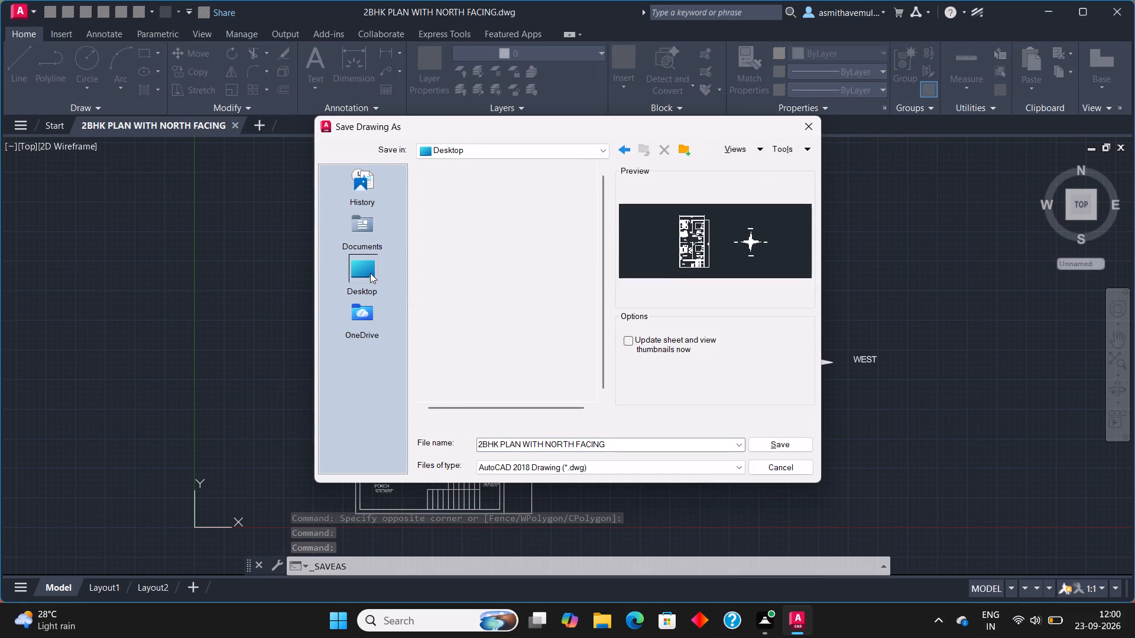
left_click(774, 442)
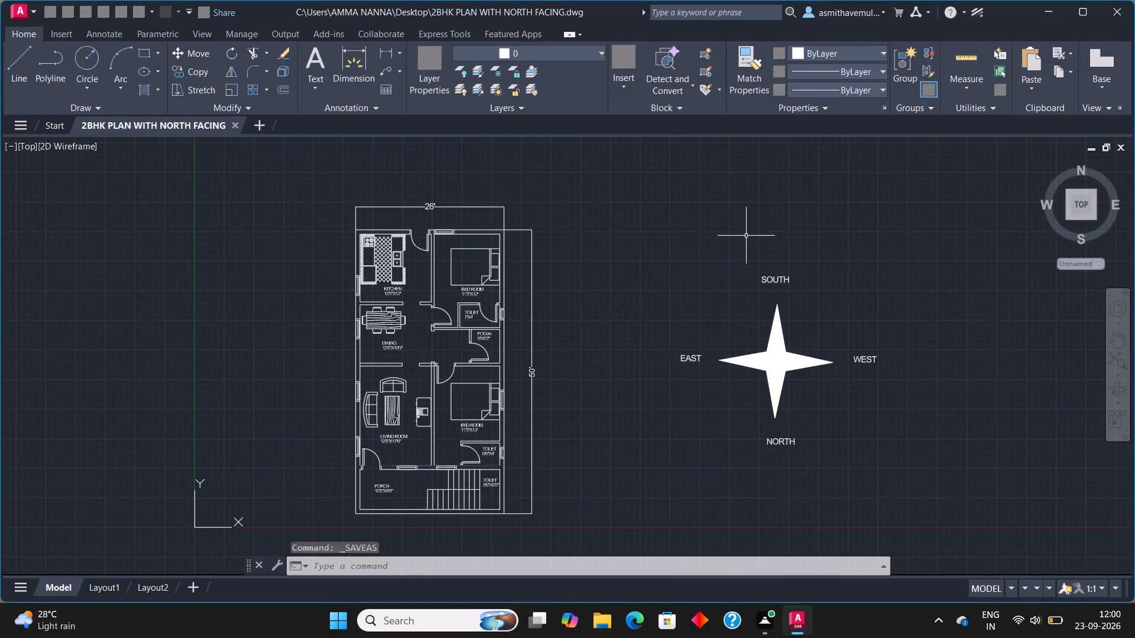
Close AutoCAD.
left_click(1105, 9)
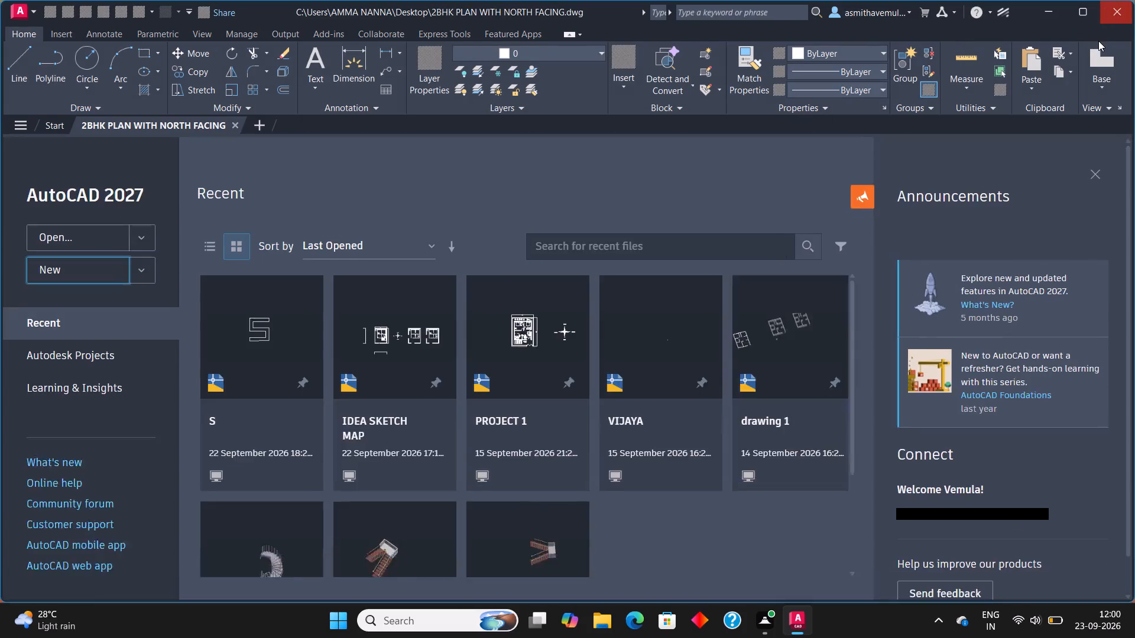